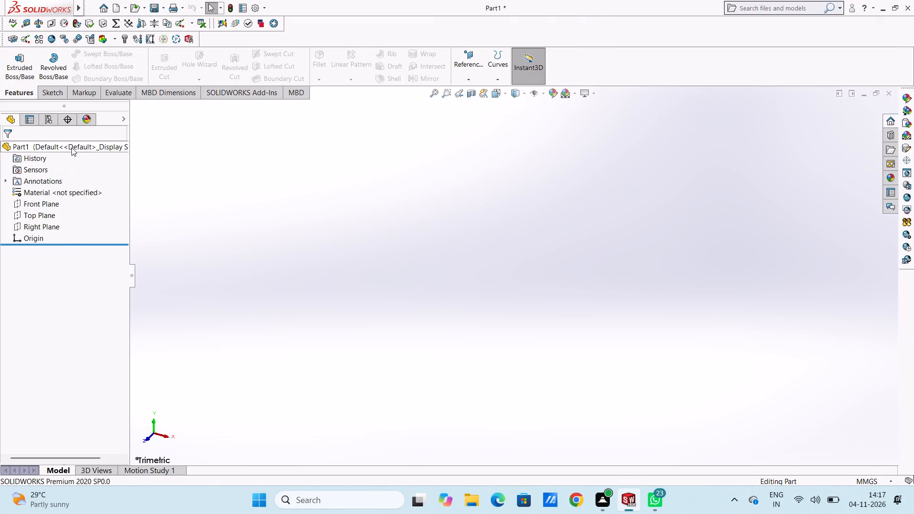
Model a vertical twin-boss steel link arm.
Start a sketch on the Front Plane and draw a circle of radius 17.45 mm centred on the origin.
click(57, 204)
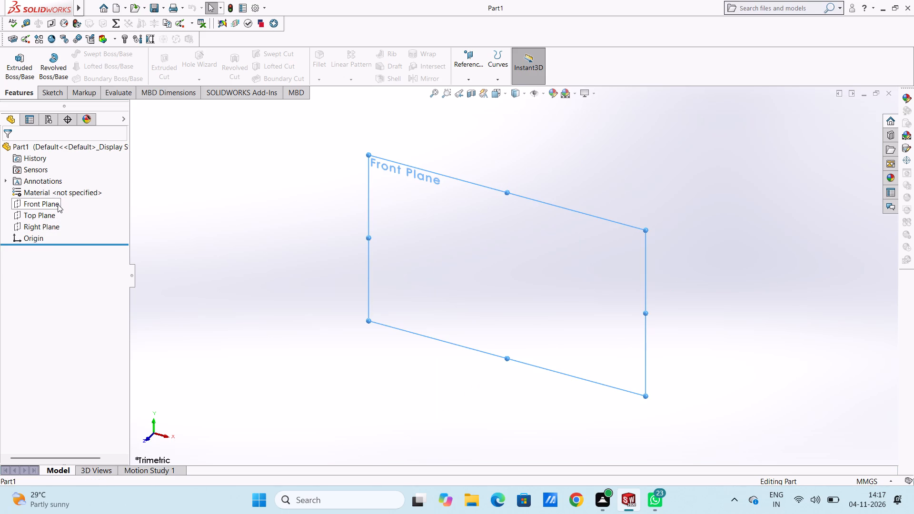
click(67, 191)
click(248, 248)
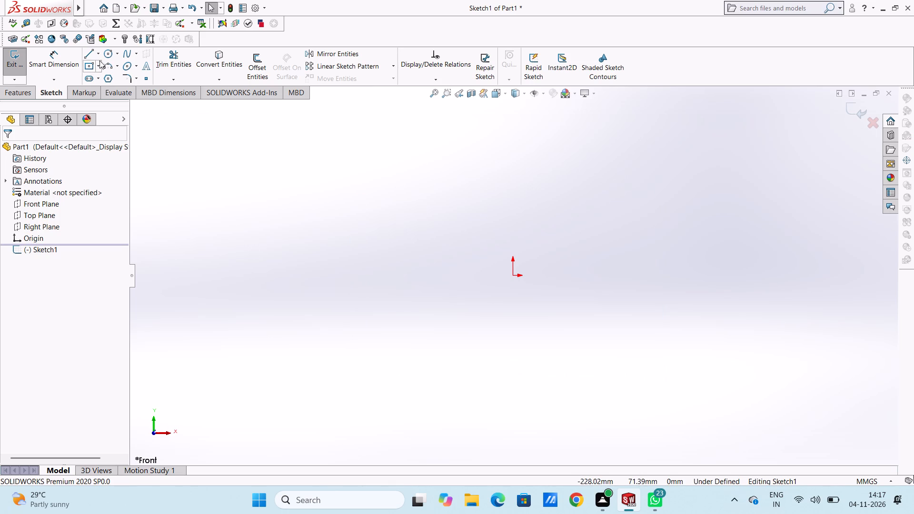
click(109, 54)
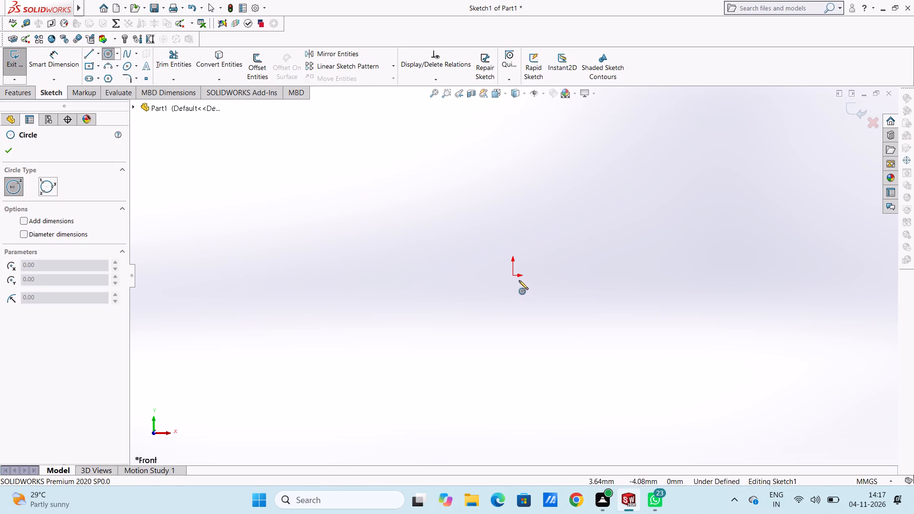
click(514, 278)
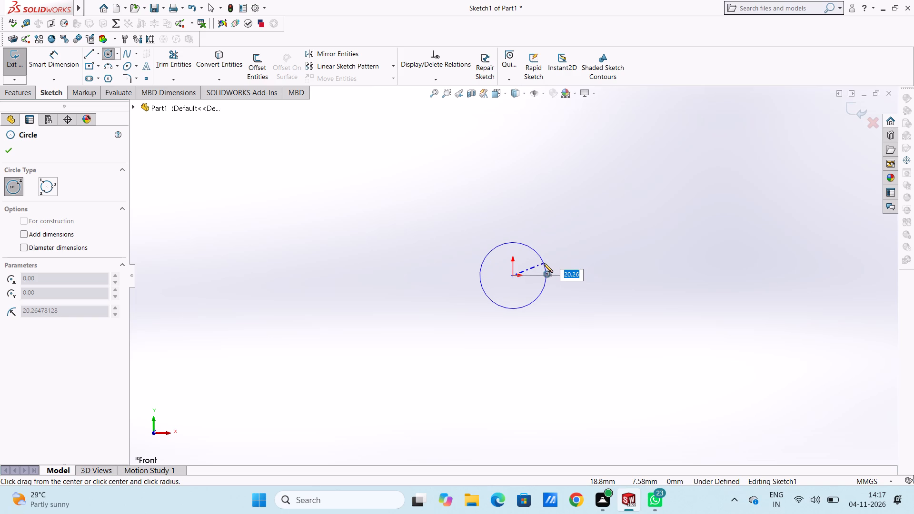
text(17.45)
key(Return)
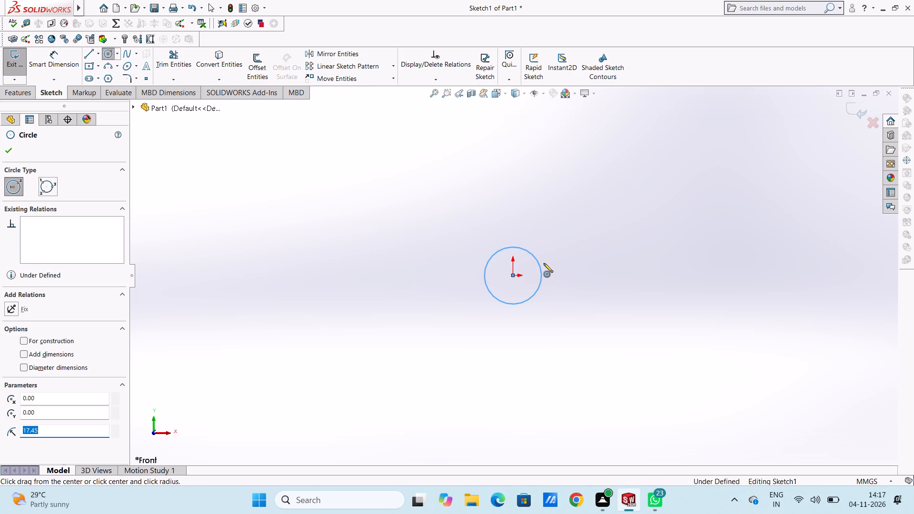
Draw a second circle of radius 25 mm centred on the origin, concentric with the first.
scroll(604, 337, up, 2)
scroll(593, 313, down, 2)
scroll(474, 234, down, 3)
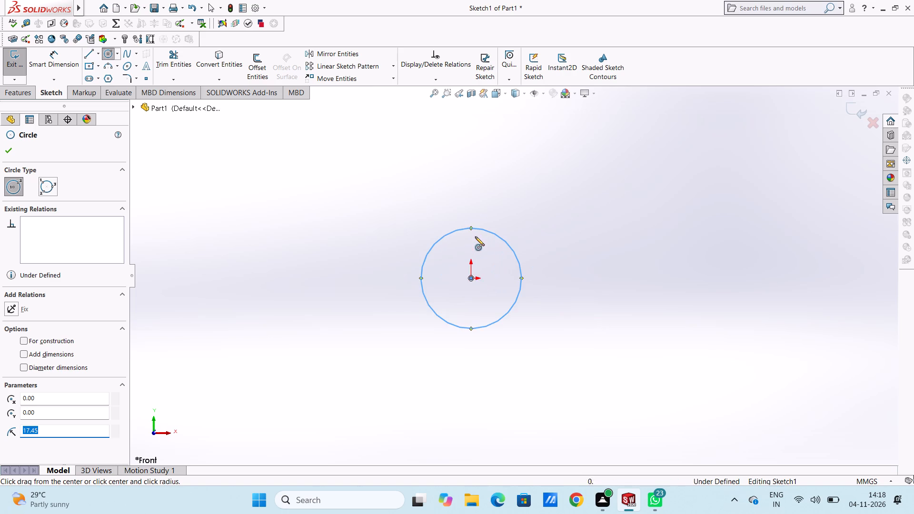
scroll(498, 298, up, 4)
scroll(559, 313, down, 2)
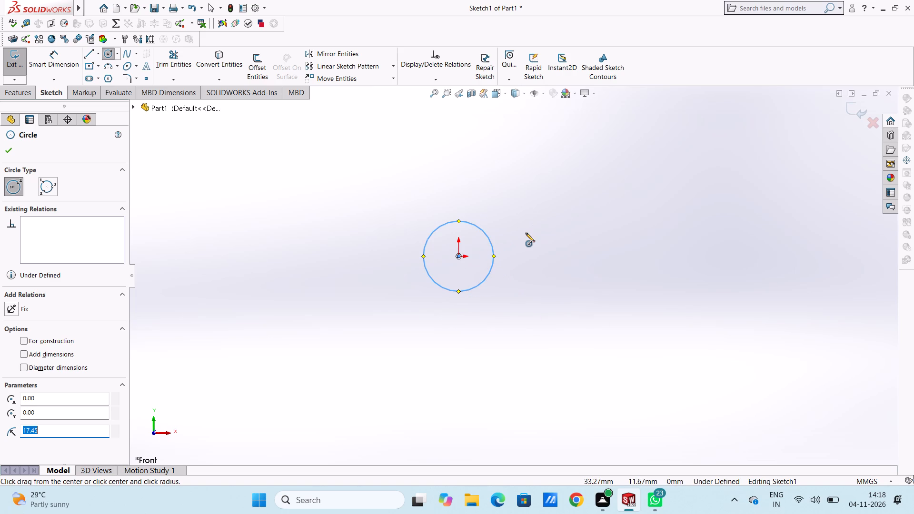
click(458, 257)
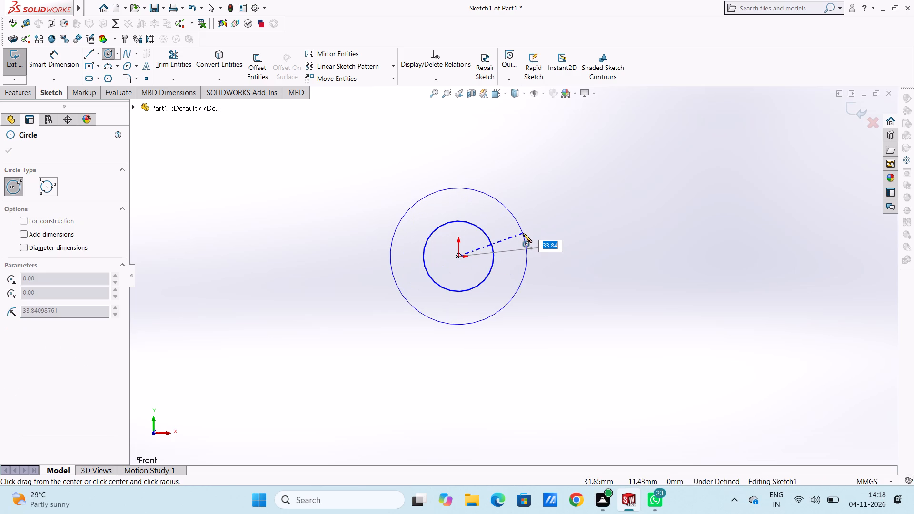
text(25)
key(Return)
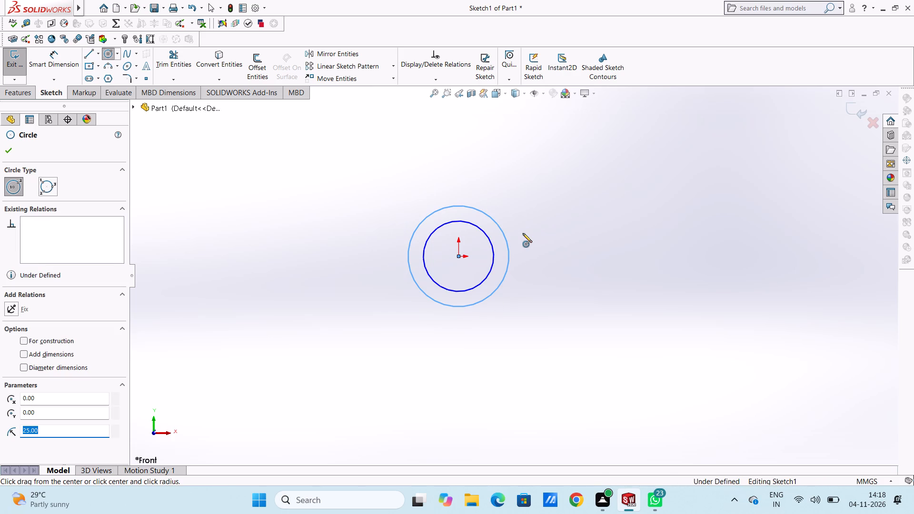
right_click(321, 197)
click(330, 203)
click(320, 210)
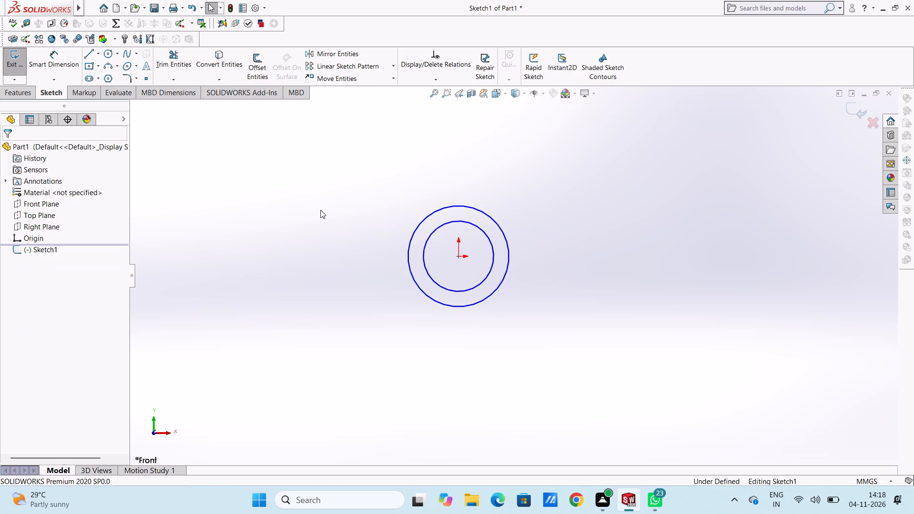
Dimension the diameters of the outer and inner circles around the origin, accepting their drawn sizes.
click(64, 62)
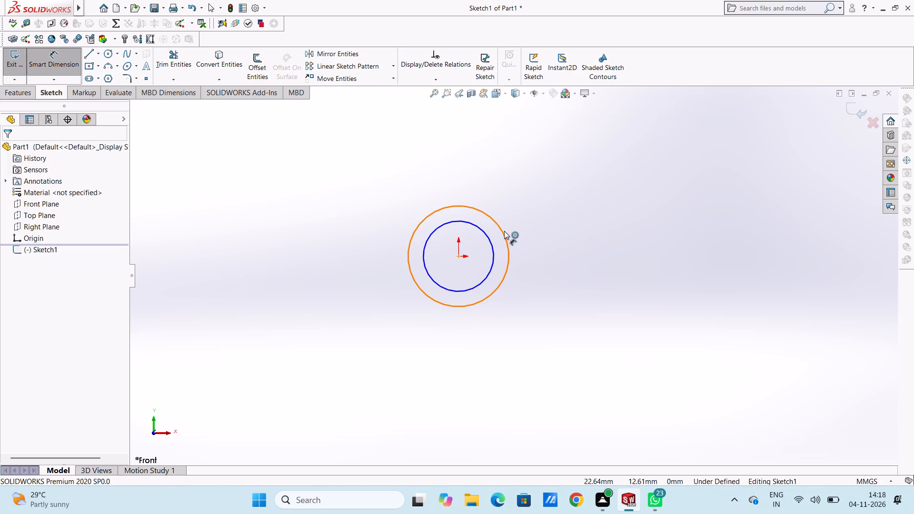
click(504, 230)
click(697, 164)
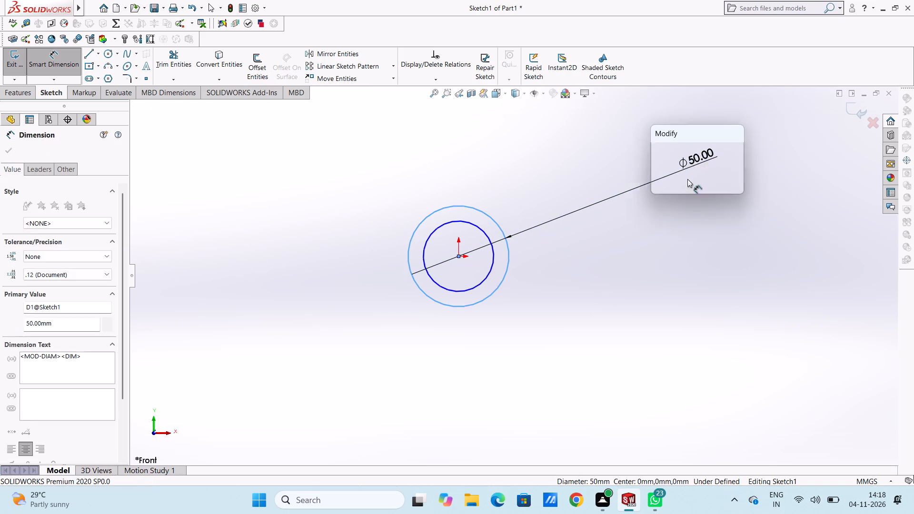
click(658, 151)
click(635, 166)
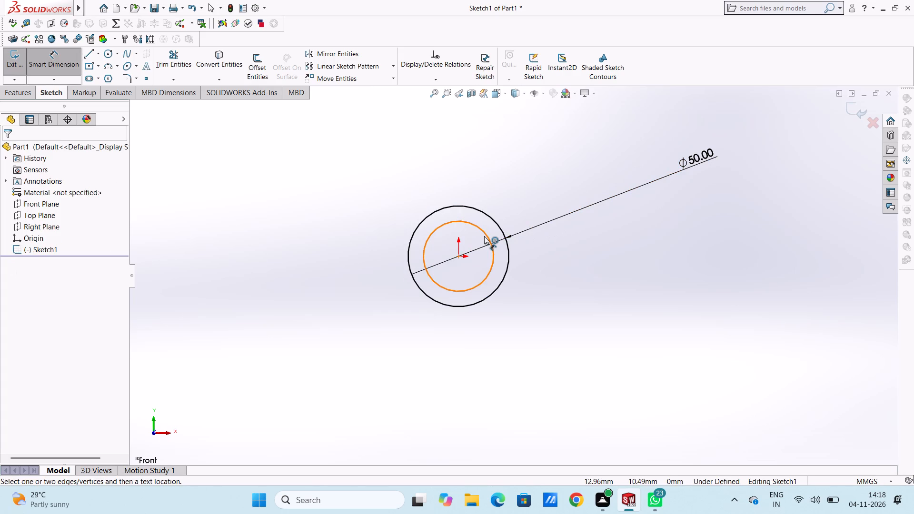
click(484, 236)
click(683, 148)
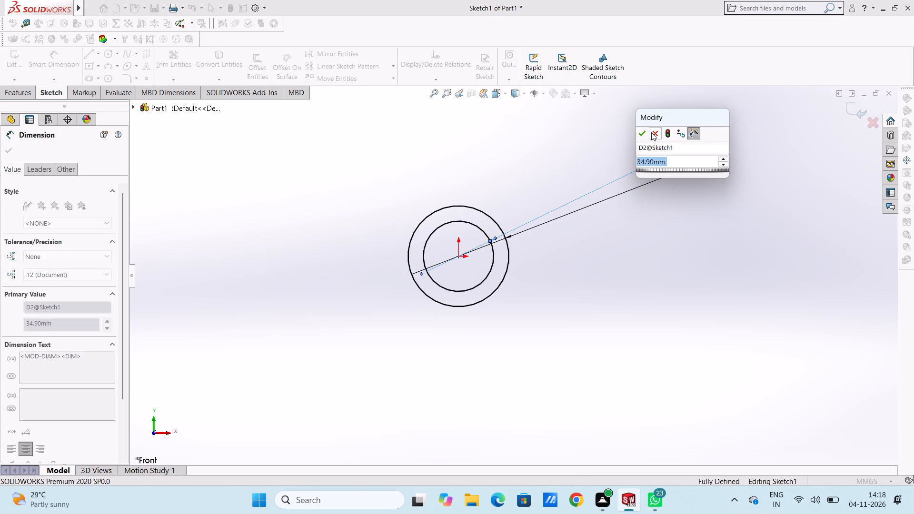
click(643, 133)
click(605, 158)
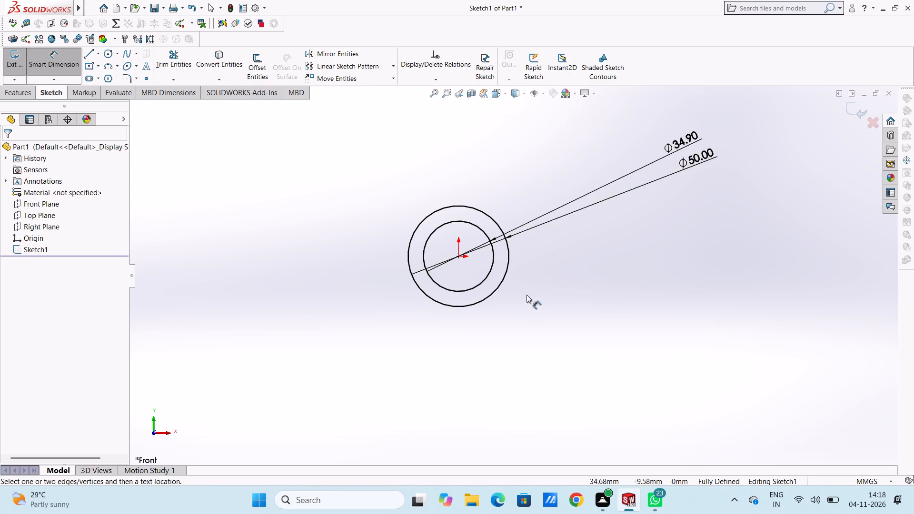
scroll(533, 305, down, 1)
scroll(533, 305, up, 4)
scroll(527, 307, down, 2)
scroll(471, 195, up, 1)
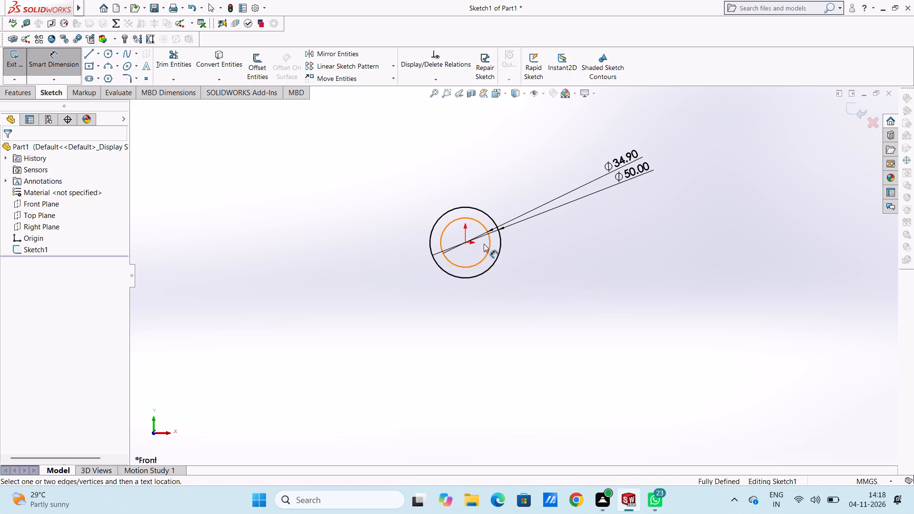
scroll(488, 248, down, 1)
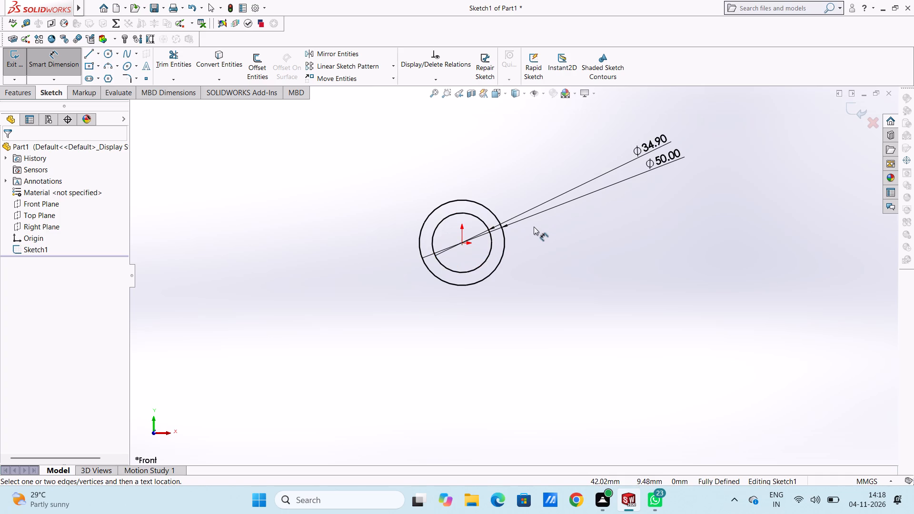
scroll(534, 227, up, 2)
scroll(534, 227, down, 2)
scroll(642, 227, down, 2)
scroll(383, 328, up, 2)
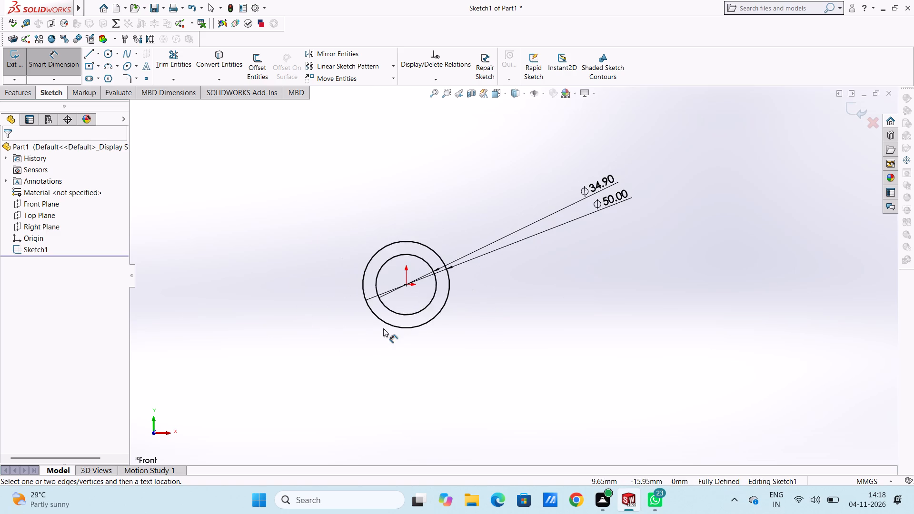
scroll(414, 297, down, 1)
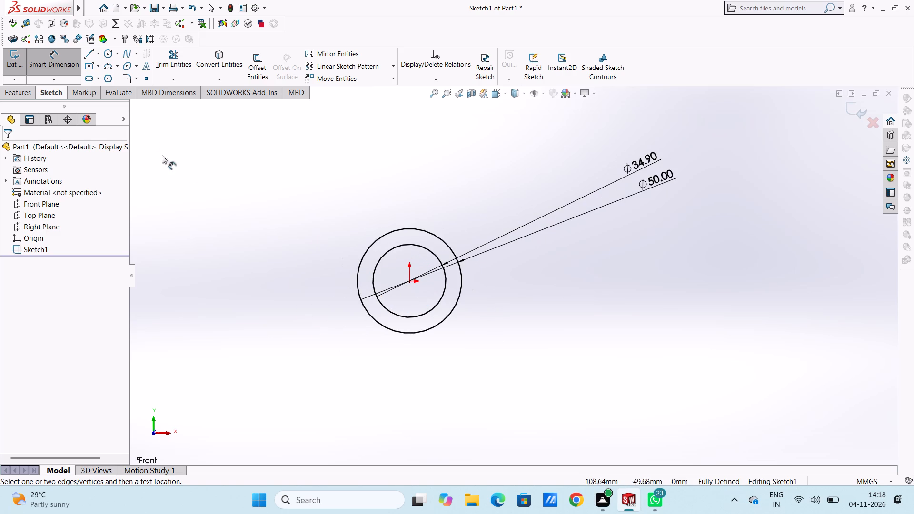
Draw a circle of radius 14 mm vertically above the origin, with its centre about 50 mm from it.
click(69, 67)
click(108, 56)
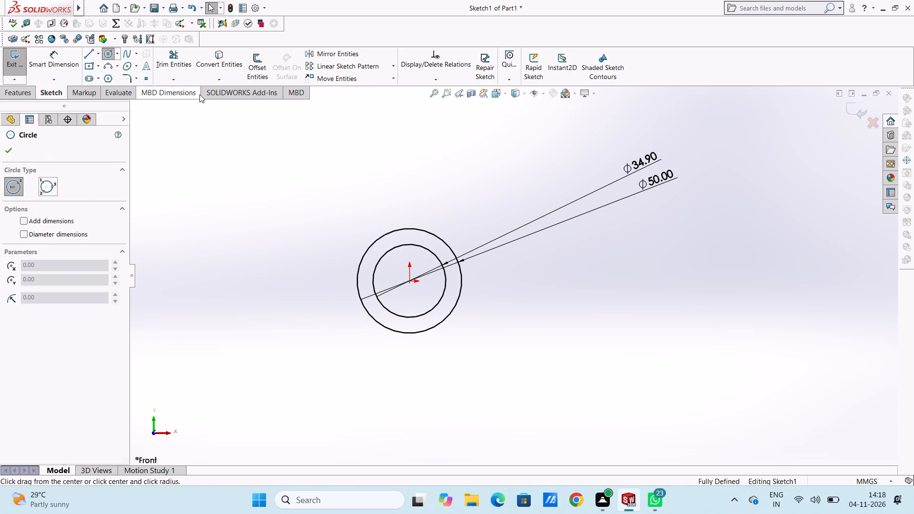
click(408, 176)
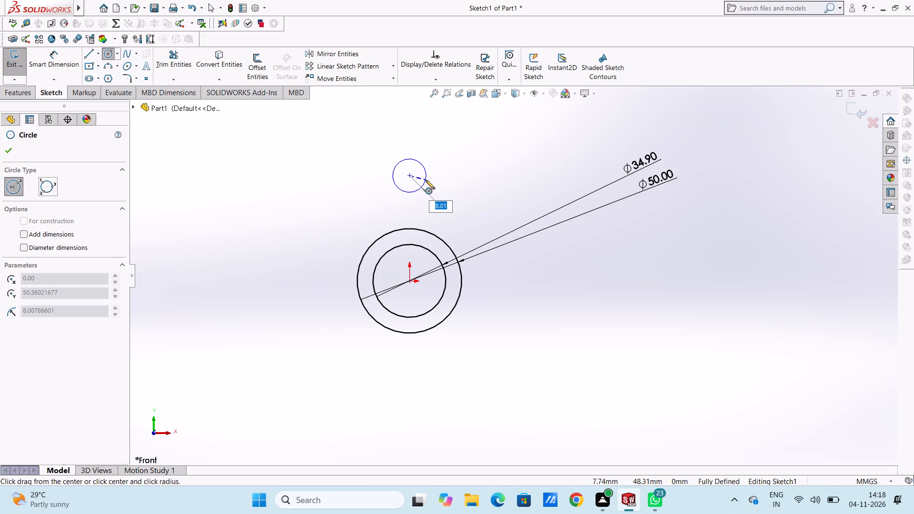
text(14)
key(Return)
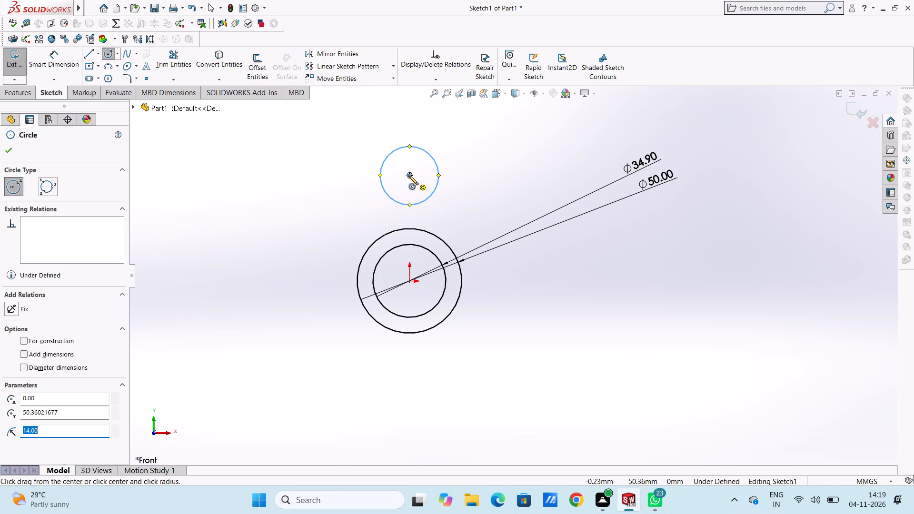
Draw a concentric circle of radius 5 mm inside the upper circle.
click(409, 174)
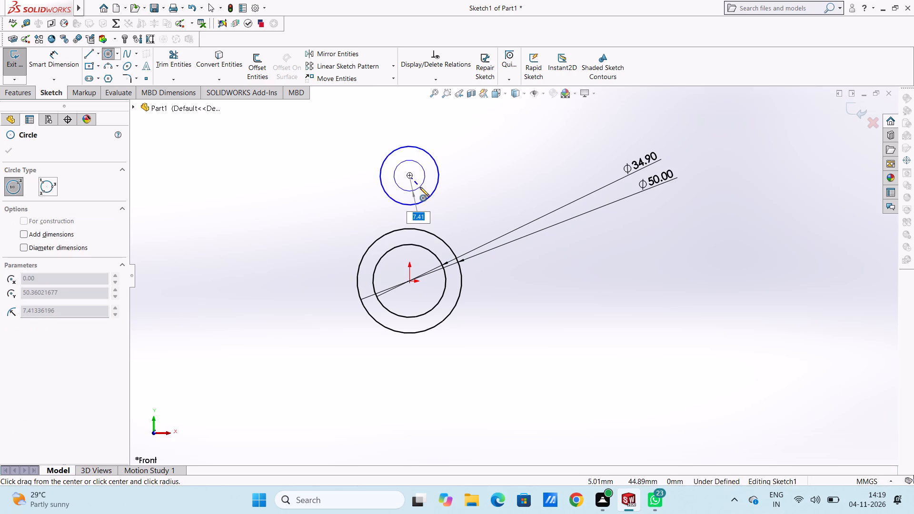
key(5)
key(Return)
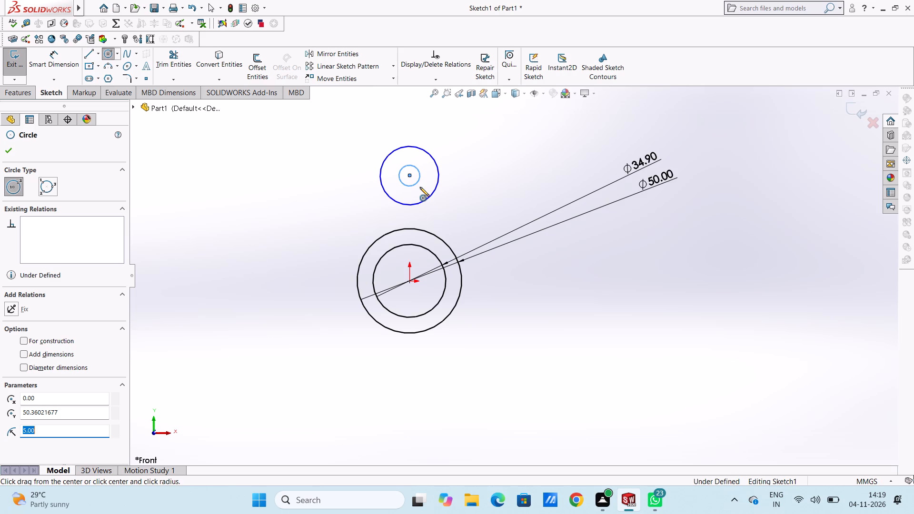
scroll(435, 227, up, 1)
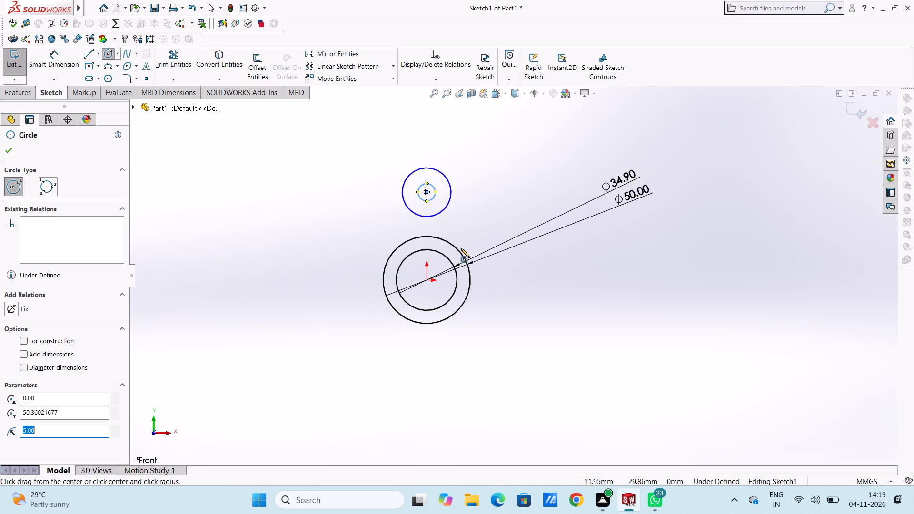
scroll(472, 308, down, 1)
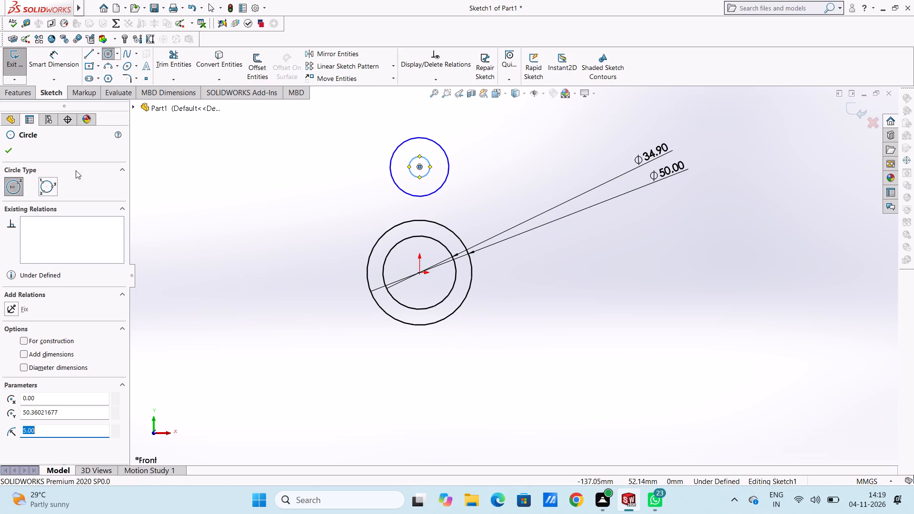
click(10, 154)
click(255, 258)
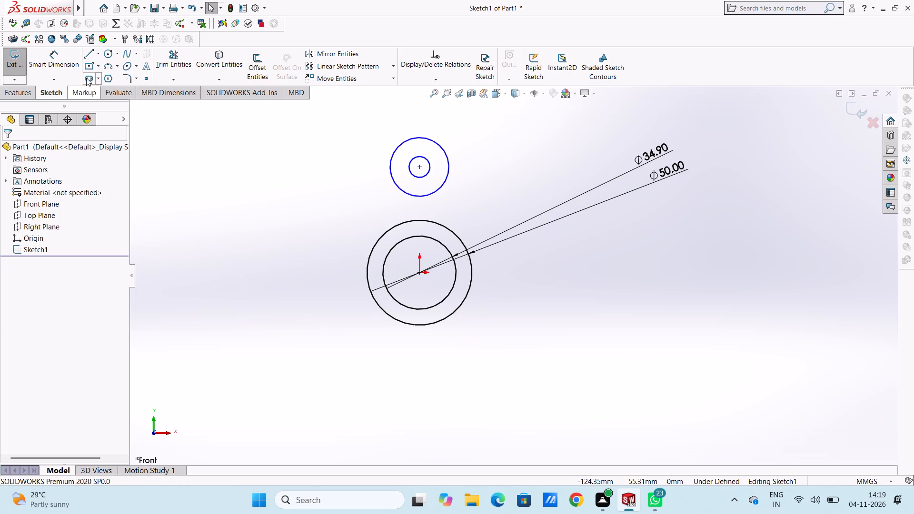
Dimension the diameters of the upper outer circle and the small circle inside it, accepting their drawn sizes.
click(56, 67)
click(404, 191)
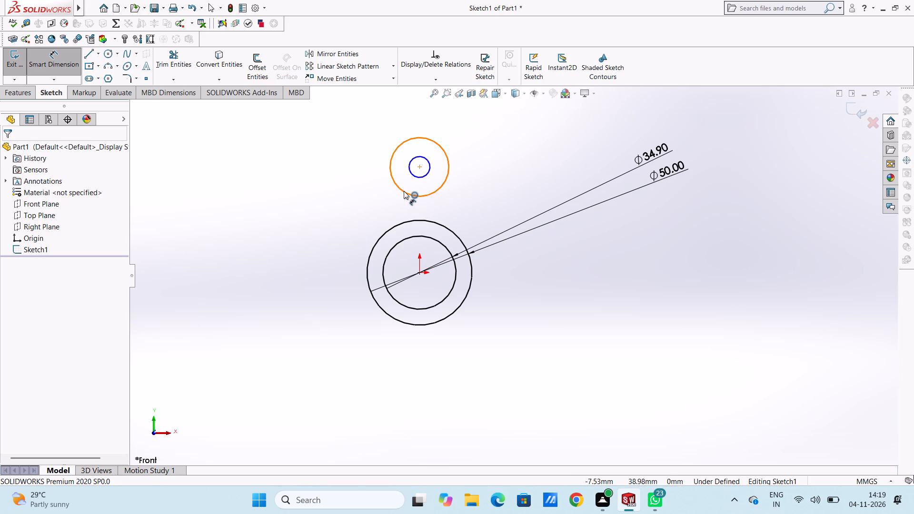
scroll(282, 280, up, 2)
click(259, 275)
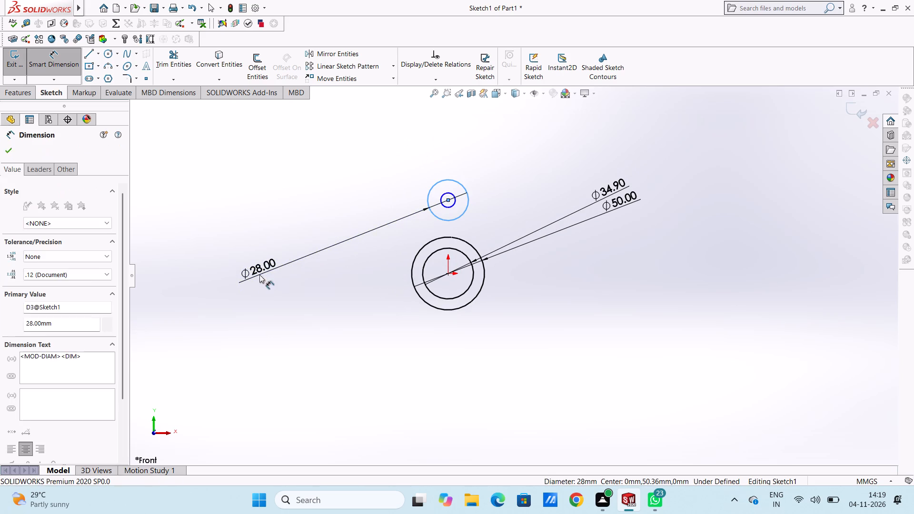
click(215, 257)
click(219, 227)
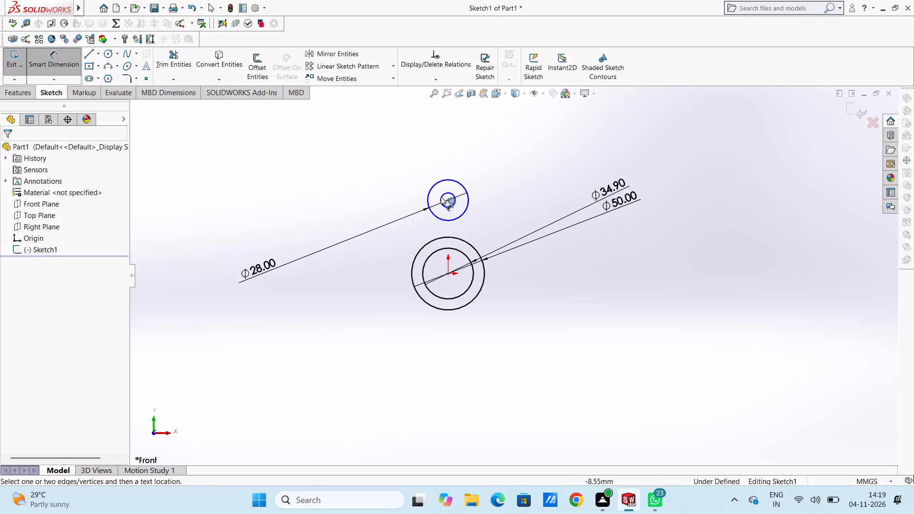
click(452, 194)
click(618, 160)
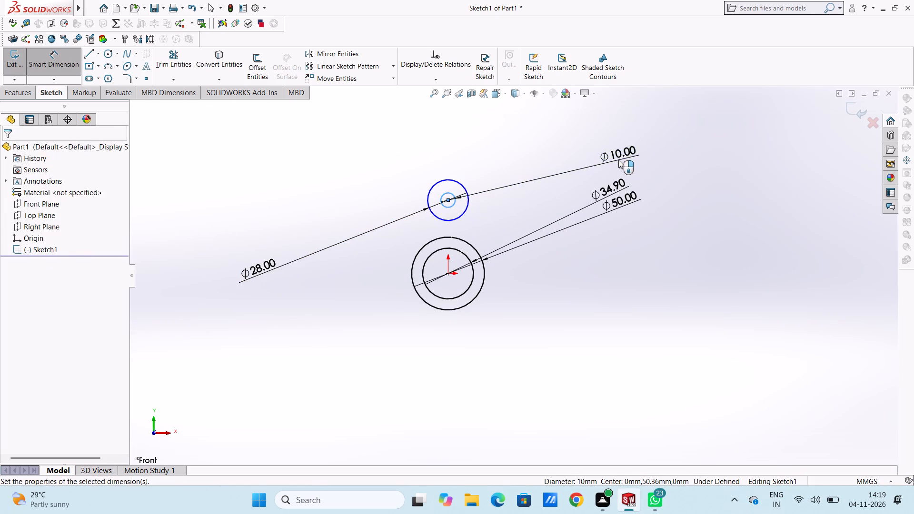
click(575, 148)
click(546, 151)
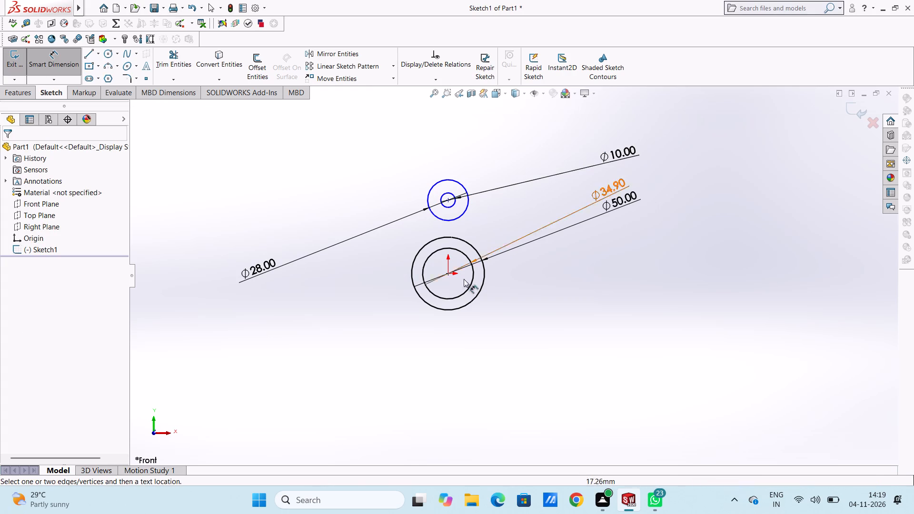
Dimension the vertical distance between the origin circles' centre and the upper circles' centre as 44 mm.
click(449, 274)
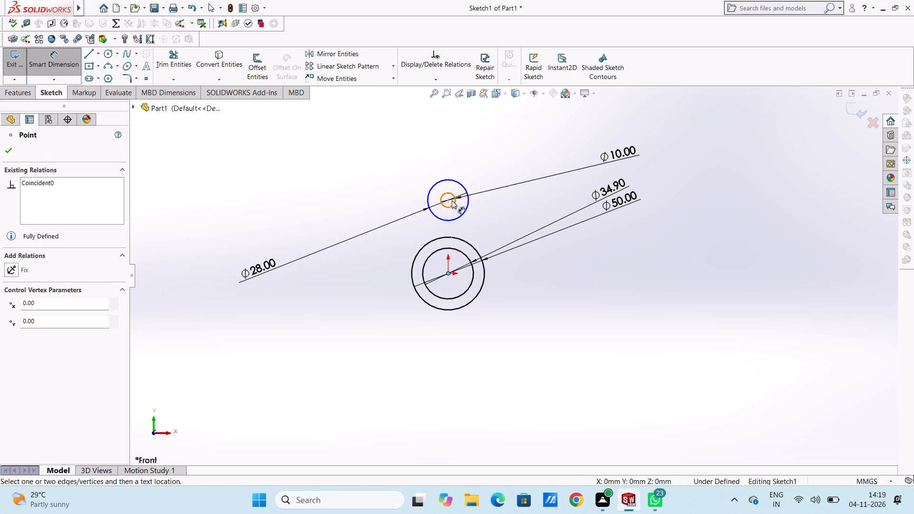
click(450, 199)
click(662, 216)
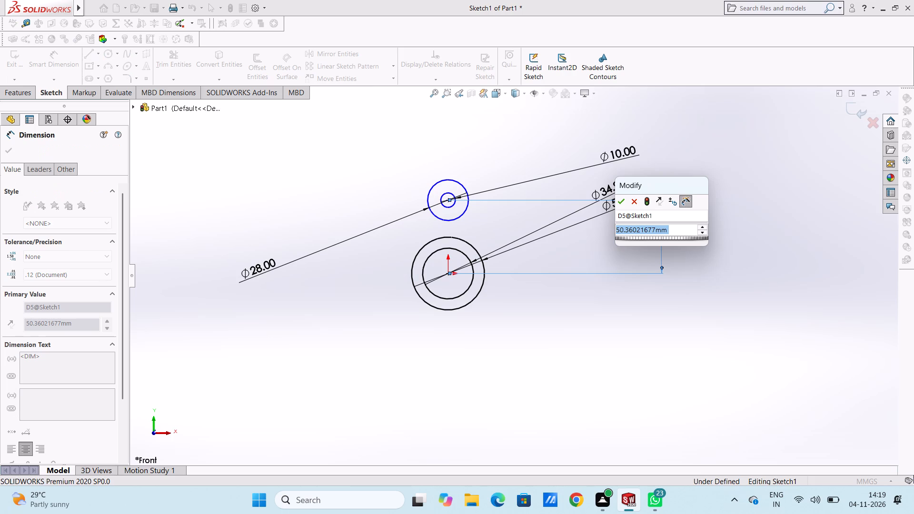
text(44)
key(Return)
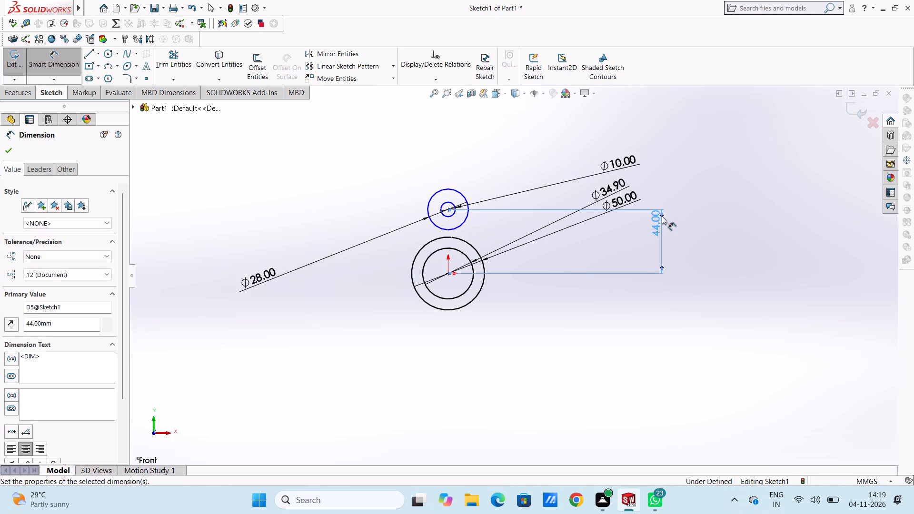
click(424, 158)
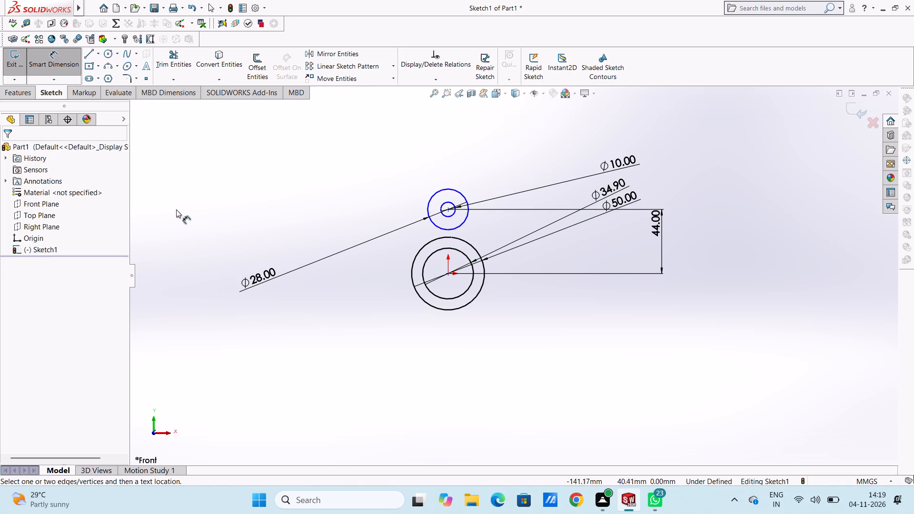
click(71, 59)
Add a Vertical relation between the centre points of the lower and upper circles.
scroll(470, 270, down, 3)
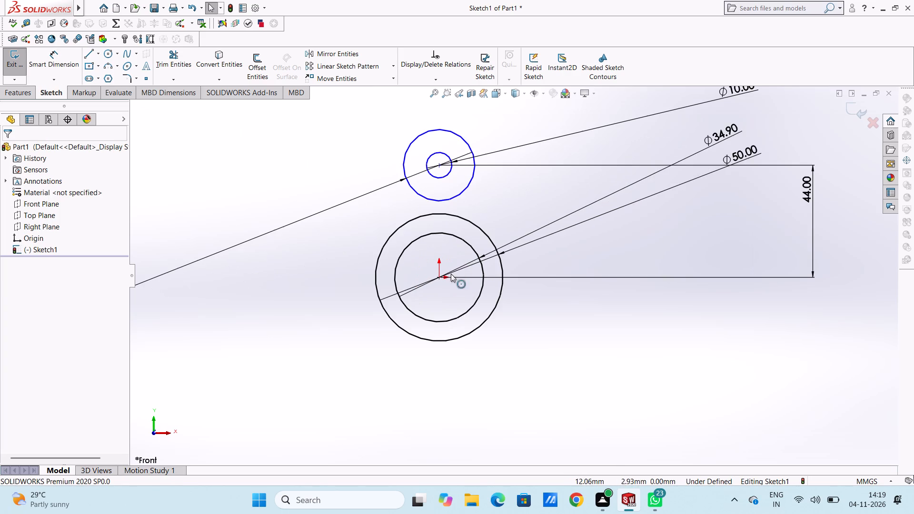
click(438, 279)
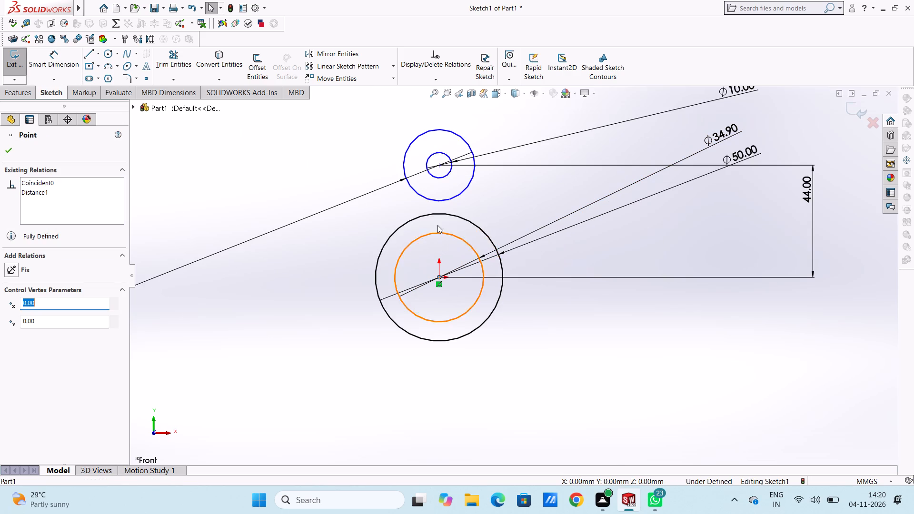
ctrl+click(438, 167)
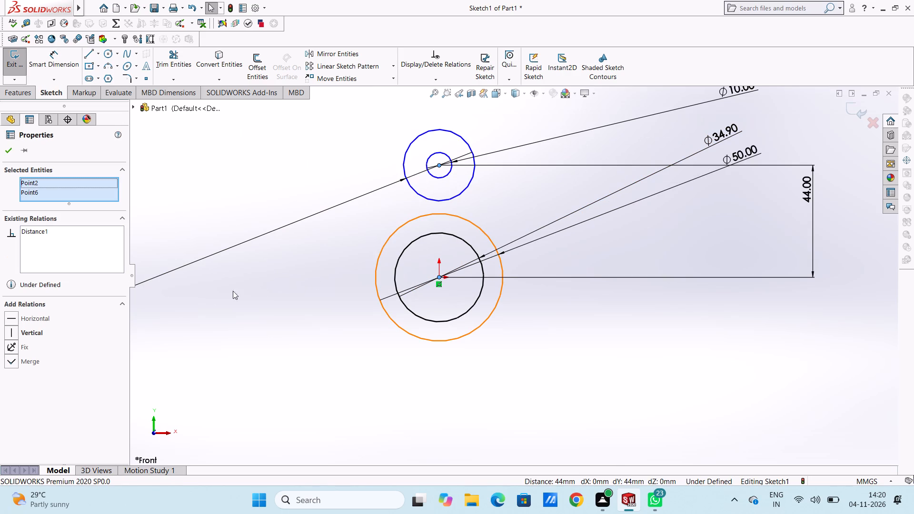
click(12, 334)
click(288, 312)
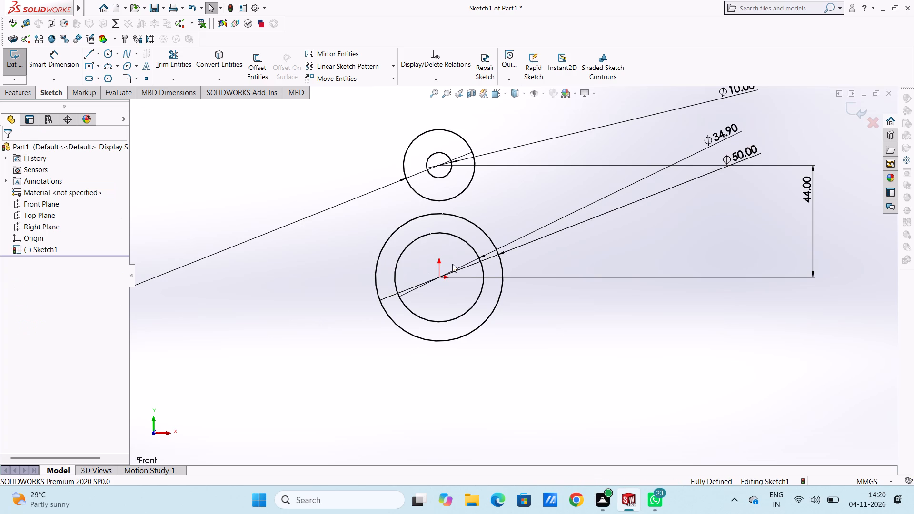
Draw a vertical line 22.39 mm long straight down from the origin.
scroll(463, 266, up, 2)
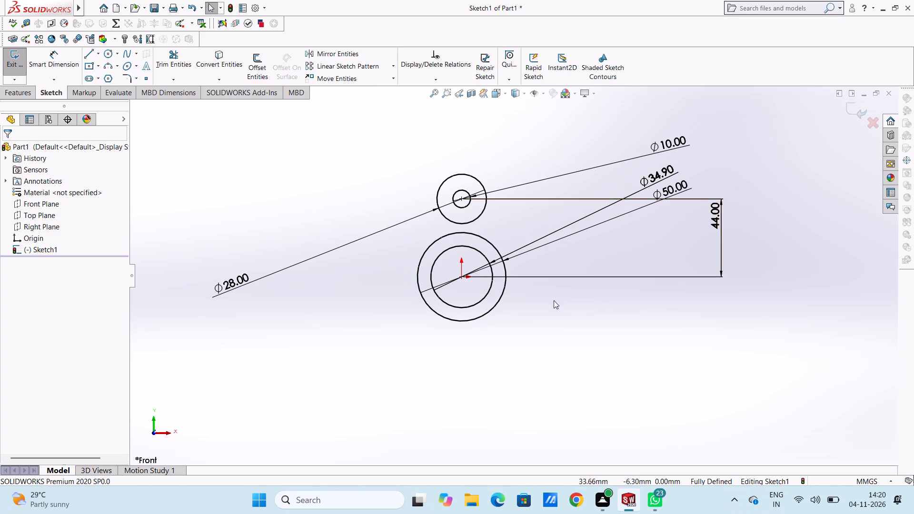
scroll(615, 247, down, 1)
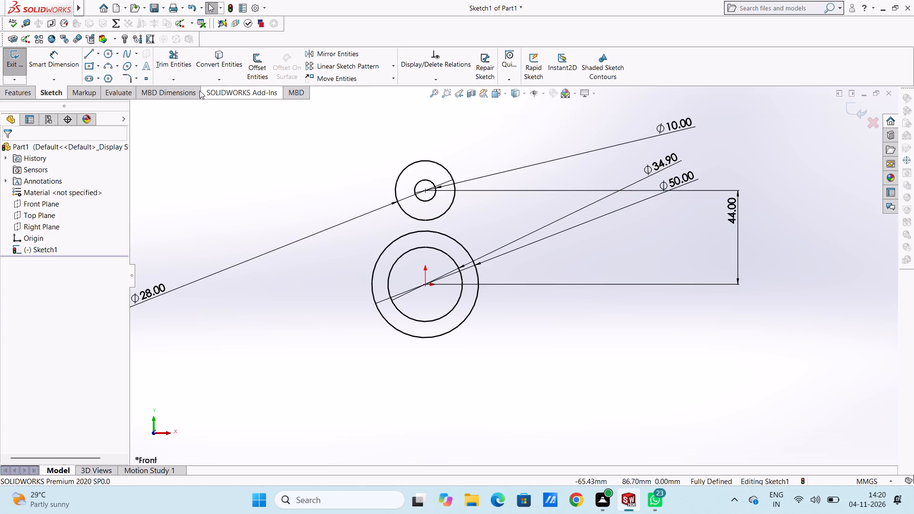
click(89, 55)
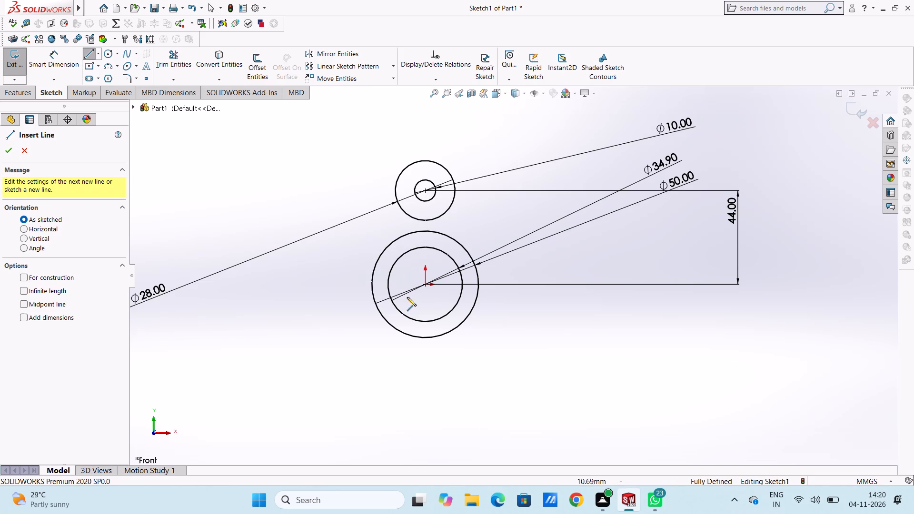
click(424, 285)
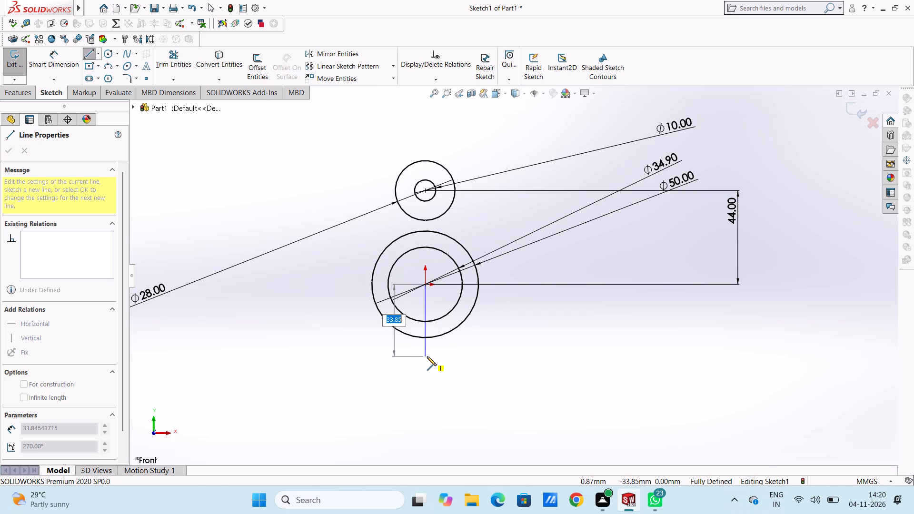
text(22.)
text(39)
key(Return)
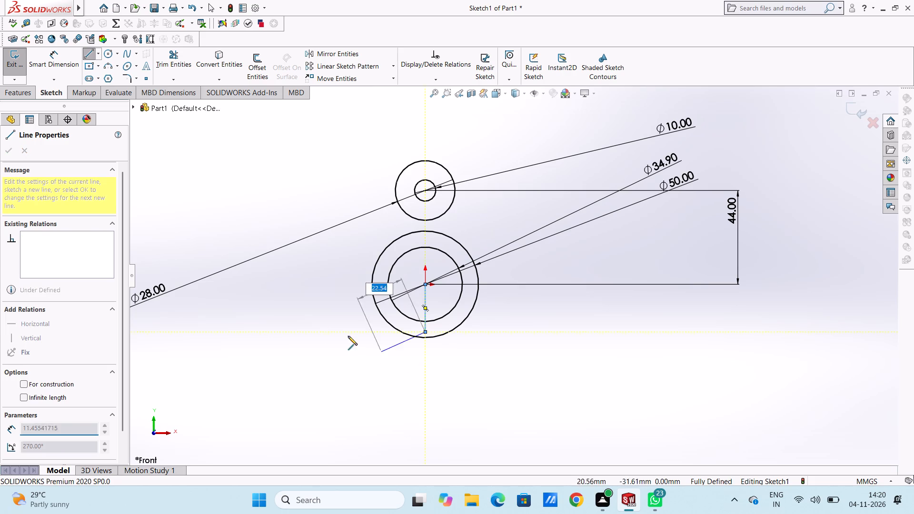
right_click(286, 275)
double_click(298, 284)
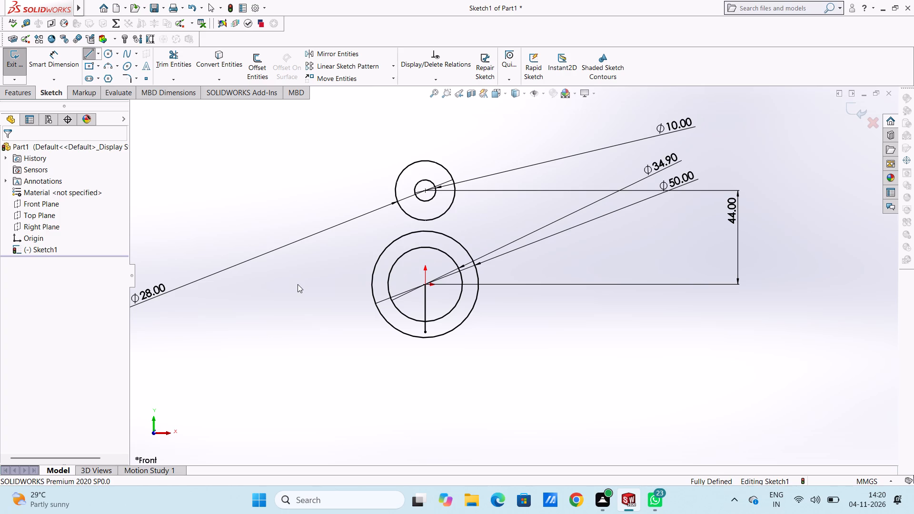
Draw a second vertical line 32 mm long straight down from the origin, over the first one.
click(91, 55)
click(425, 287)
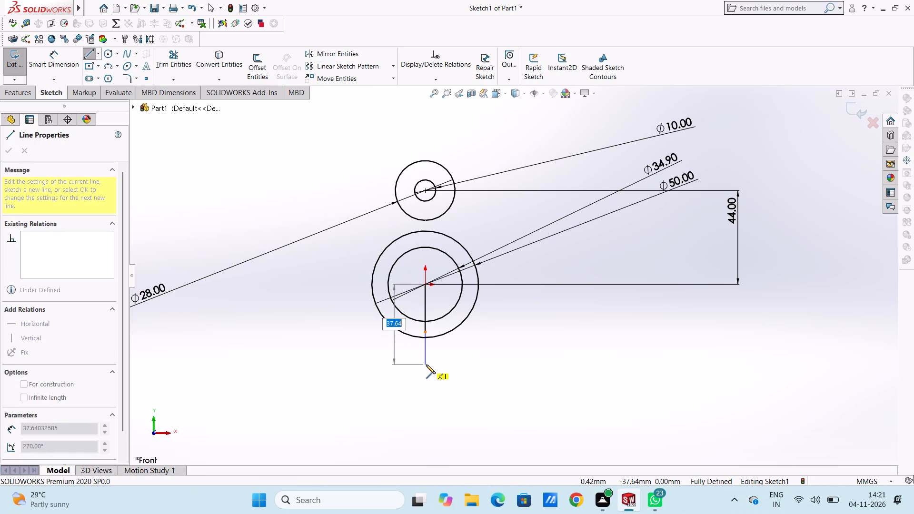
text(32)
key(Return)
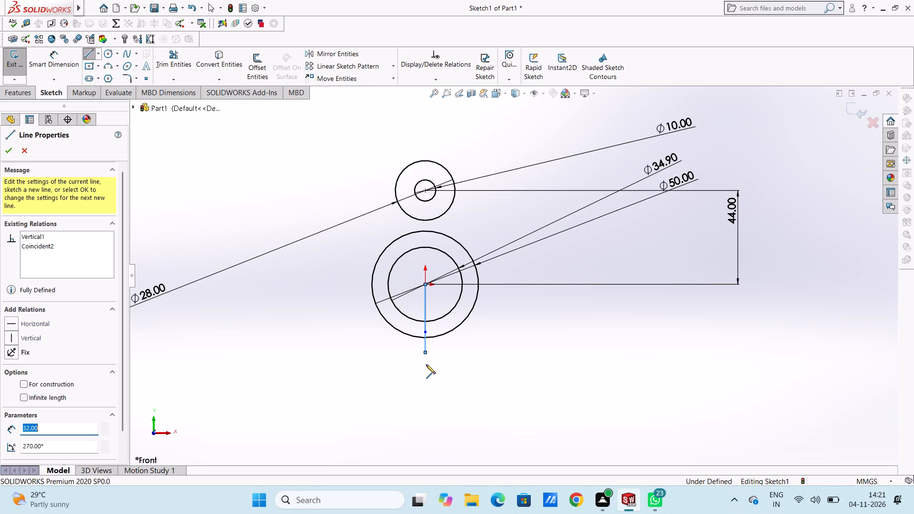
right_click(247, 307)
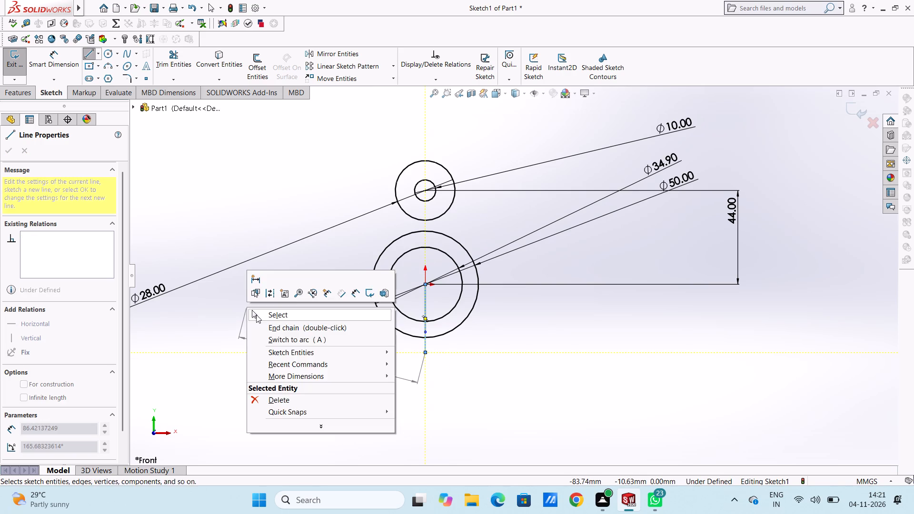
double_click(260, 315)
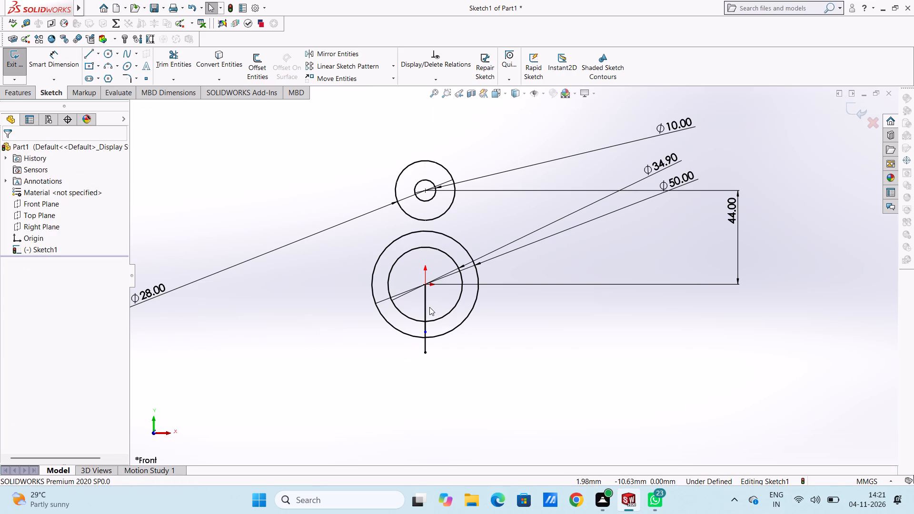
Set up a bi-directional Offset Entities of 6 mm and try it on the 22.39 mm vertical line.
click(261, 63)
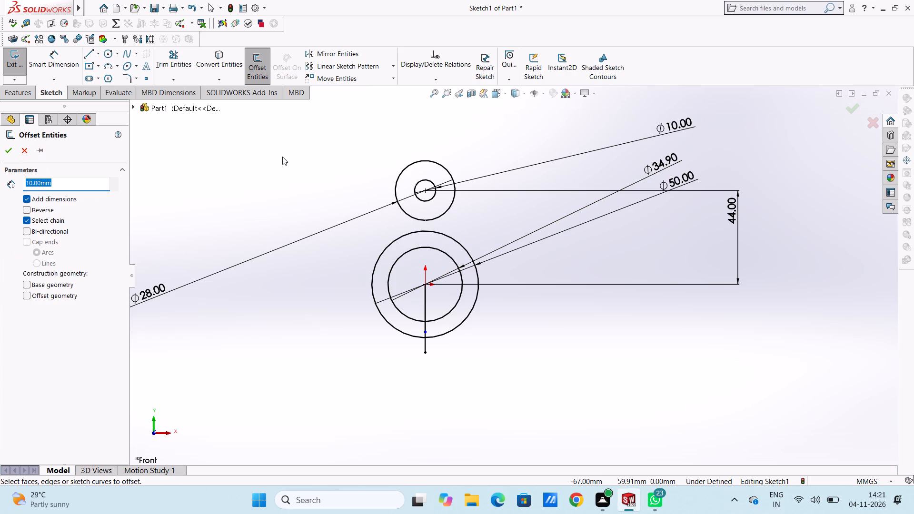
key(6)
key(Return)
click(27, 232)
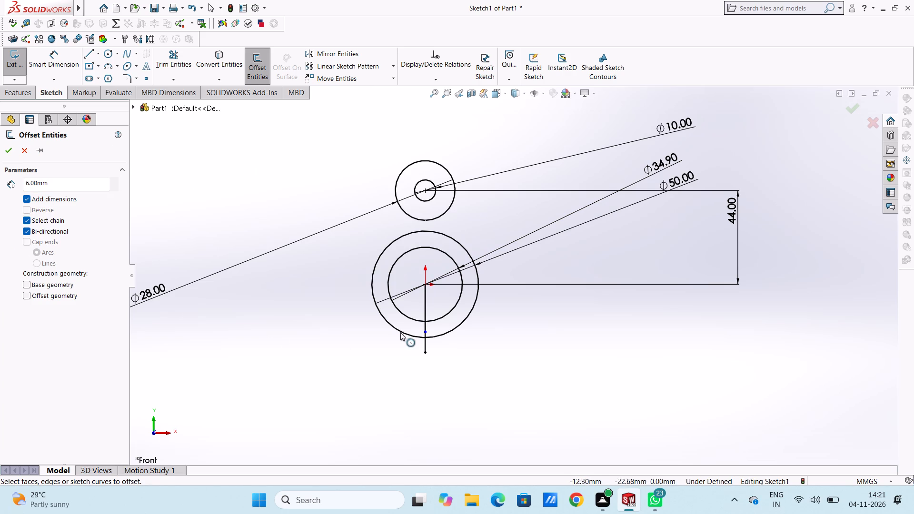
click(426, 308)
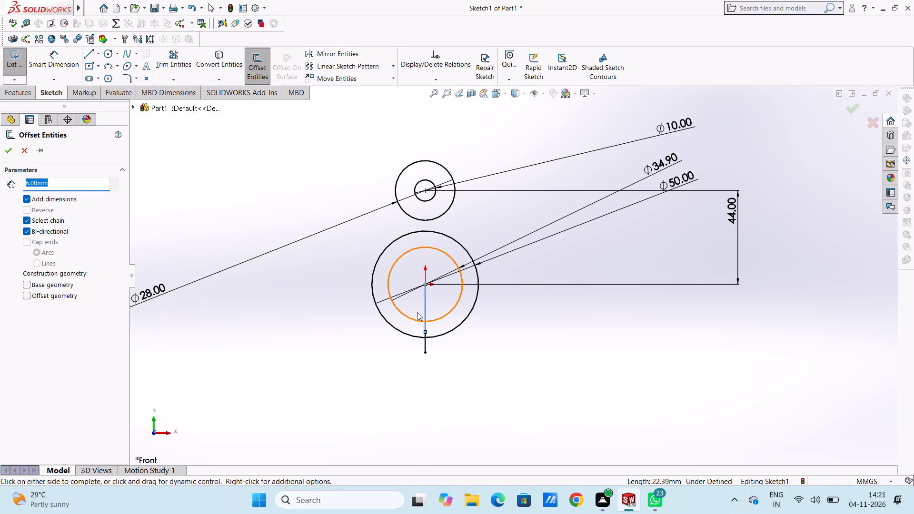
click(437, 304)
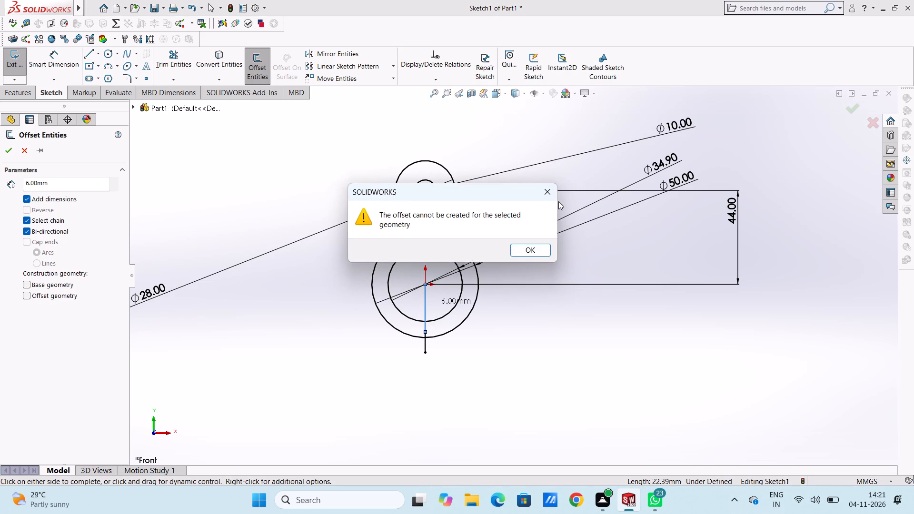
click(550, 192)
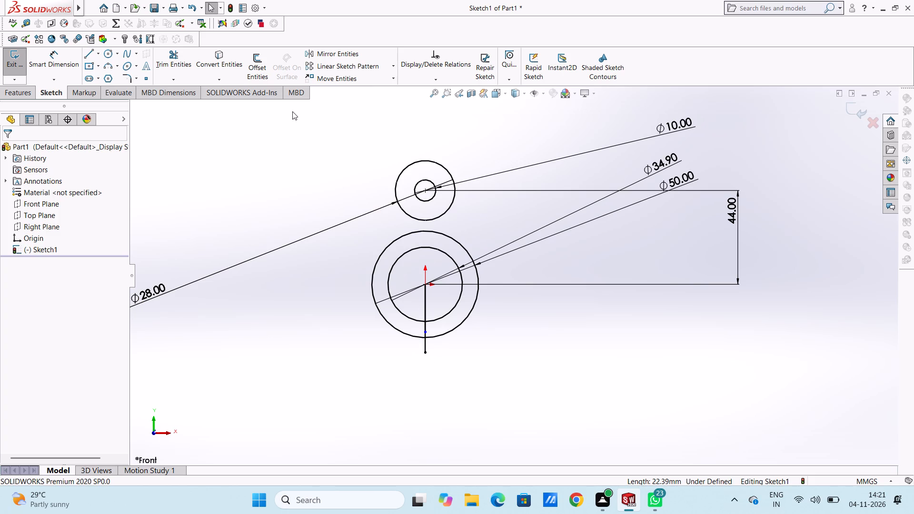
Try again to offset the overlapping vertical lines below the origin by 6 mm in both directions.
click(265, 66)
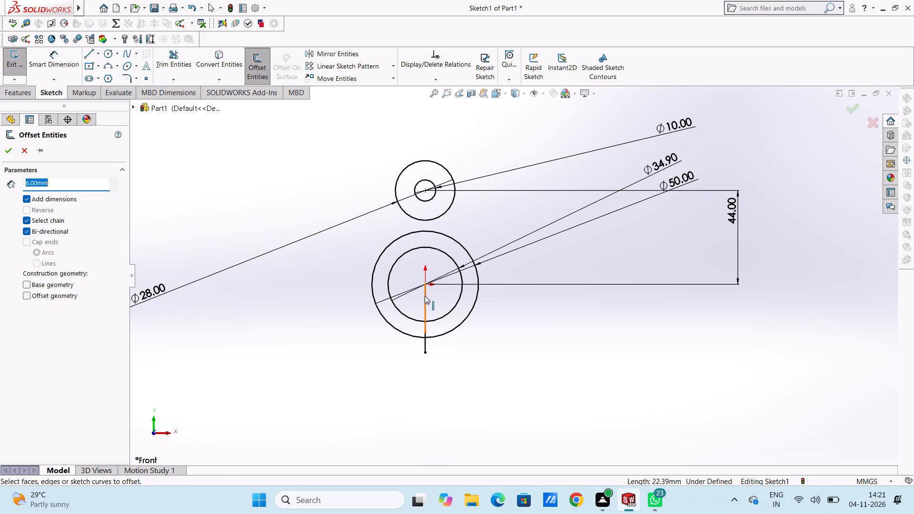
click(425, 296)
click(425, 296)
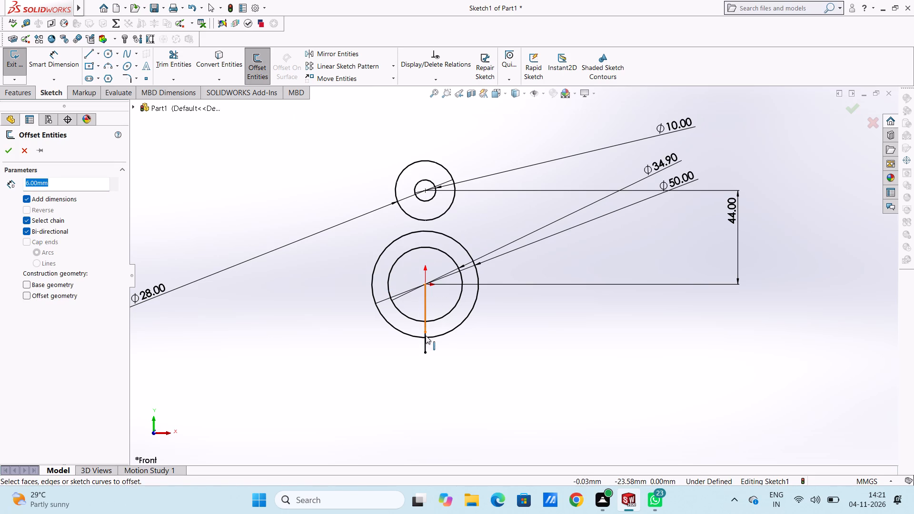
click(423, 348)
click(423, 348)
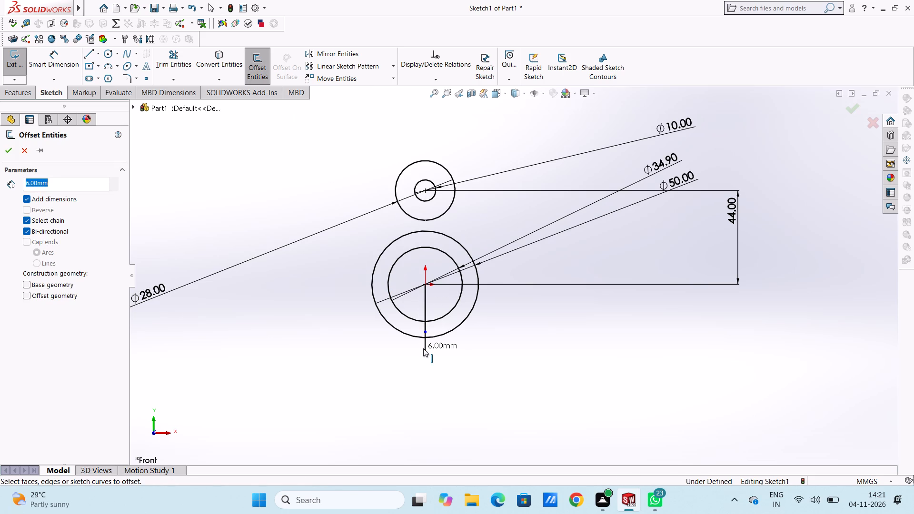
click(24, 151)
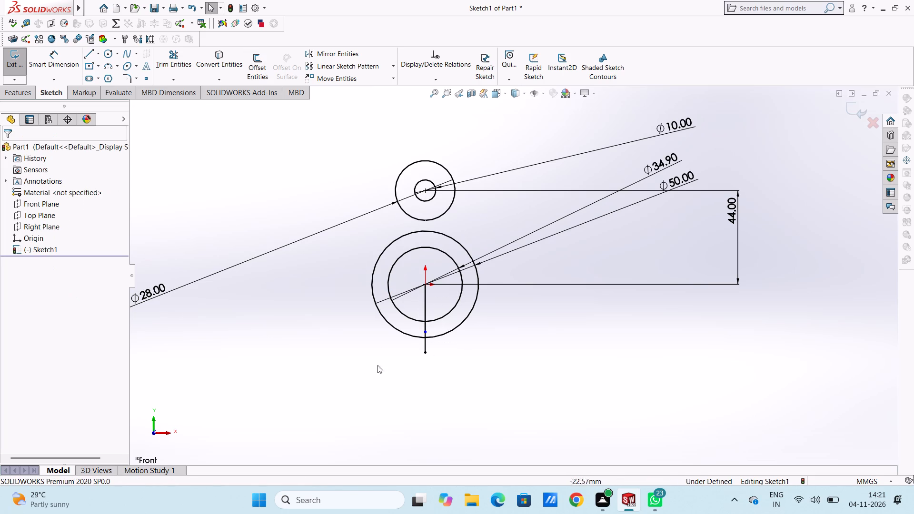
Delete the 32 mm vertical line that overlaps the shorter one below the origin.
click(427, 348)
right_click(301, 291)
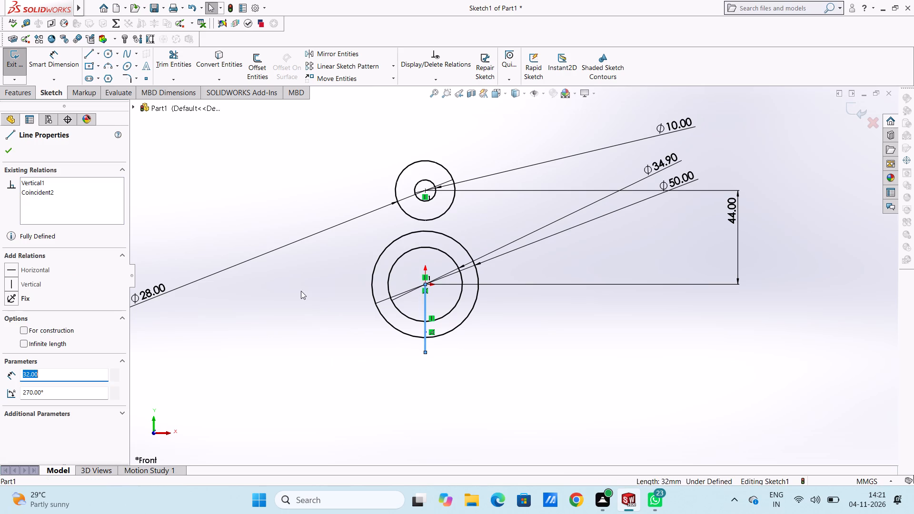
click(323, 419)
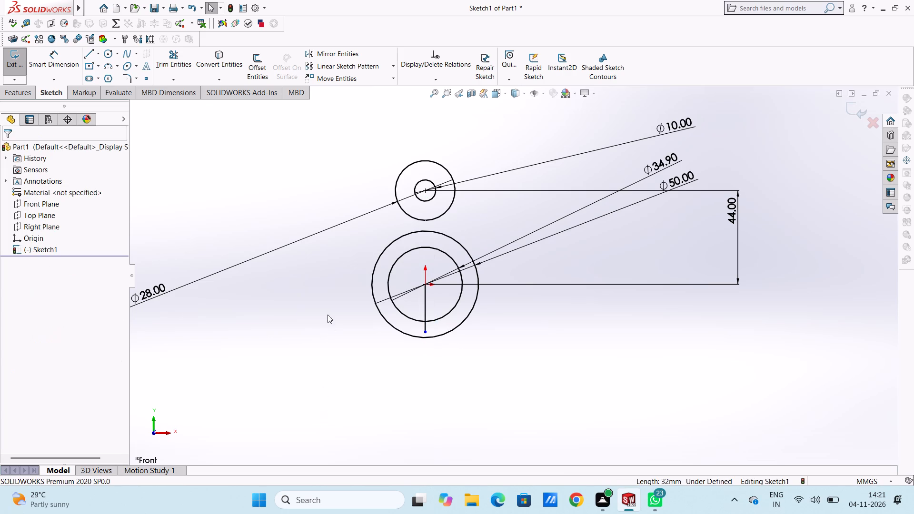
Offset the 22.39 mm vertical line by 6 mm to both sides, with dimensions added.
click(253, 65)
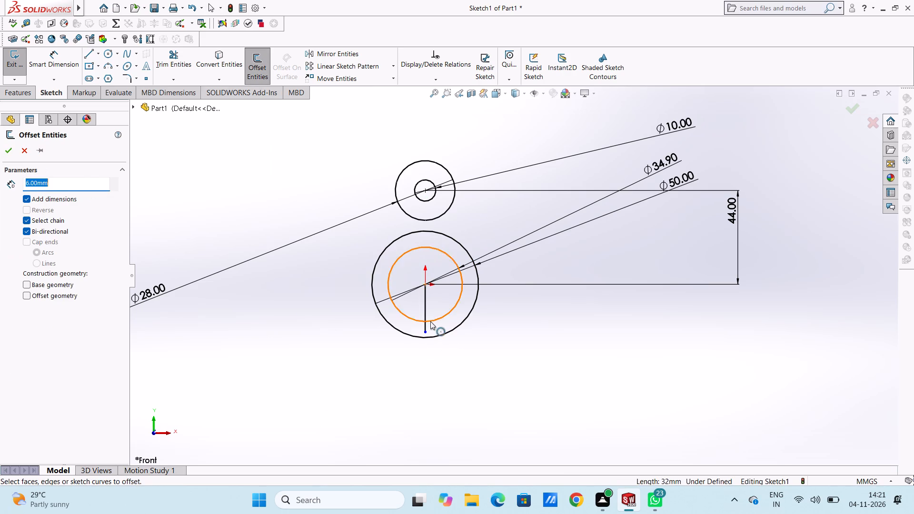
click(426, 306)
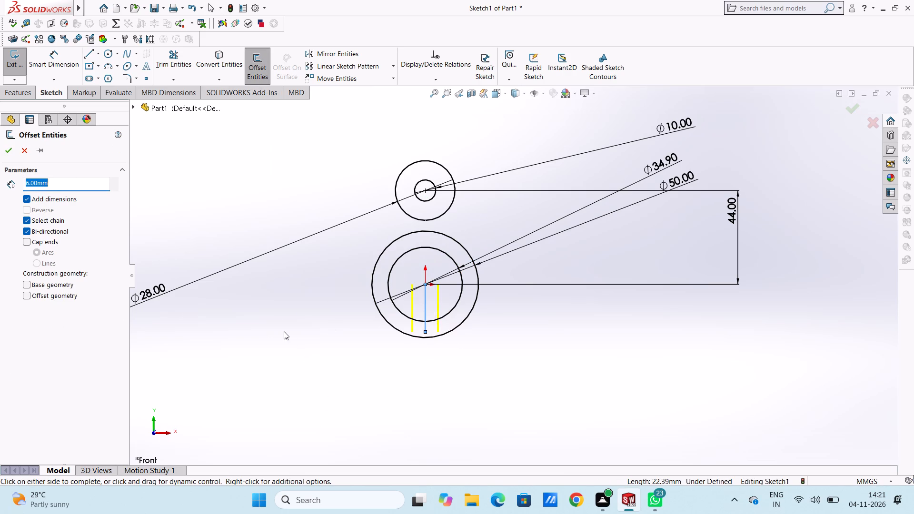
click(8, 150)
click(211, 225)
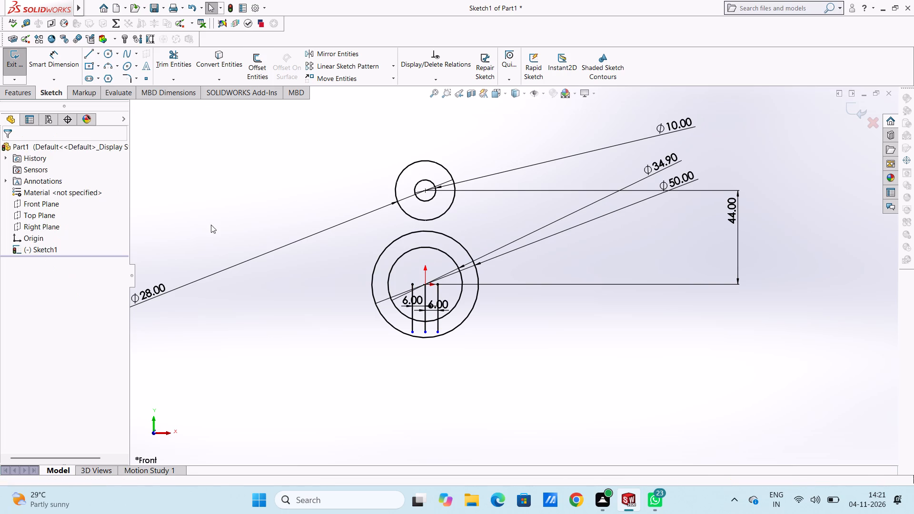
Sketch a horizontal line joining the lower endpoints of the two offset vertical lines to close the slot's bottom.
click(88, 57)
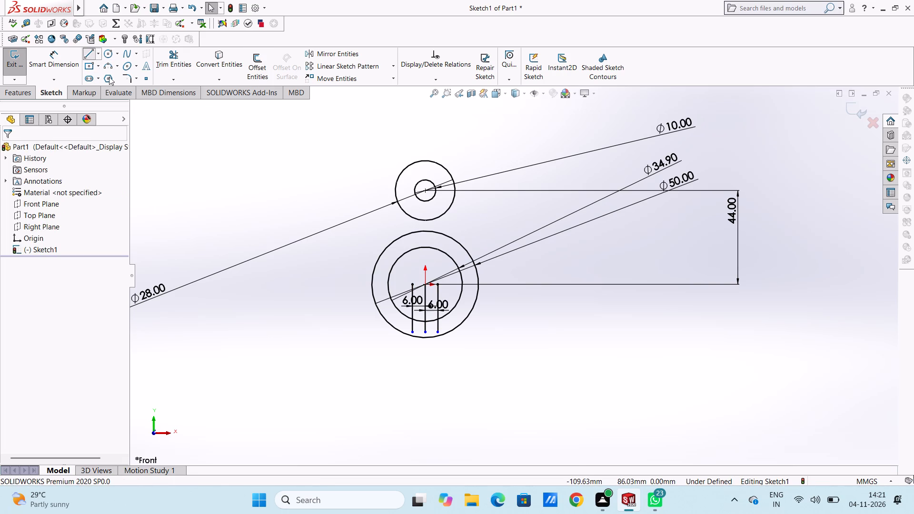
scroll(431, 327, down, 5)
scroll(513, 313, down, 3)
click(347, 322)
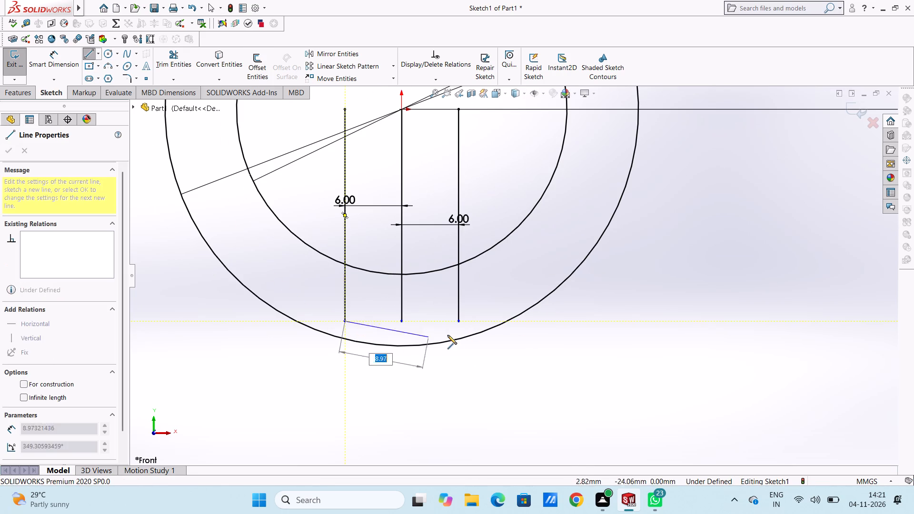
click(458, 322)
right_click(524, 229)
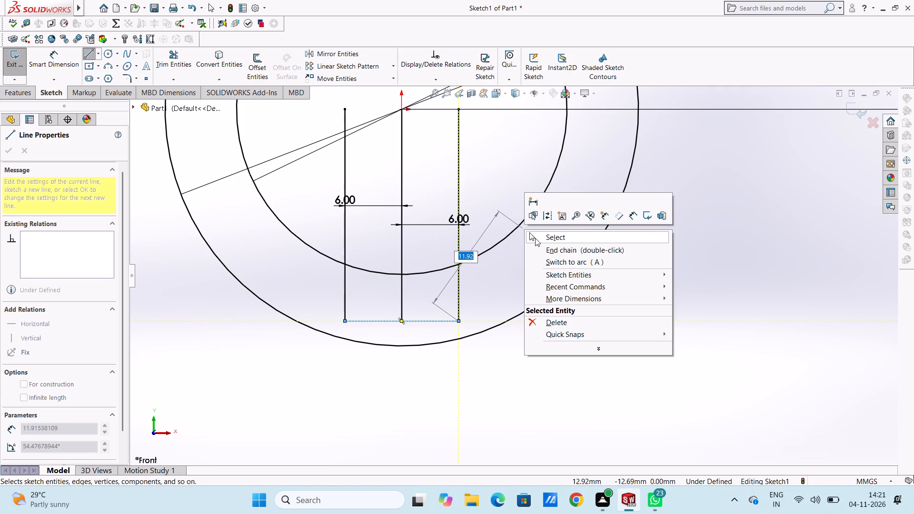
click(535, 238)
click(530, 247)
scroll(508, 272, up, 5)
scroll(519, 232, down, 3)
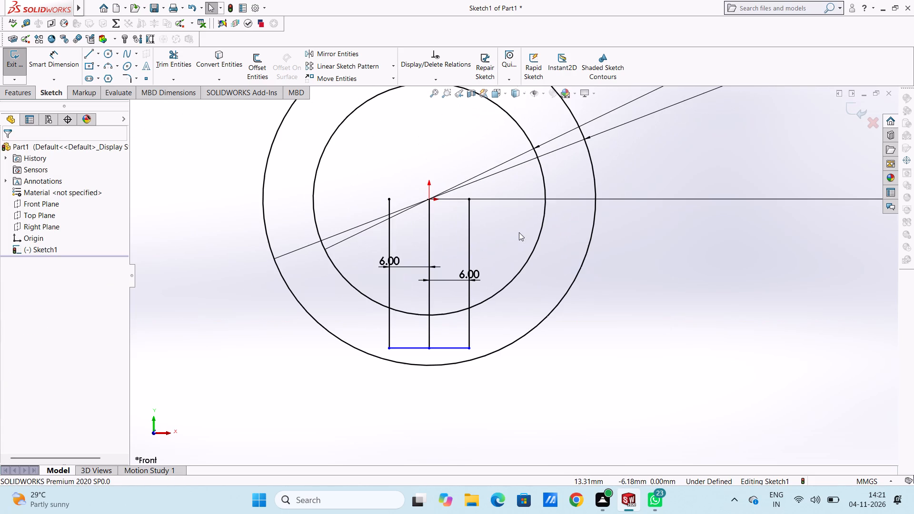
Add a Fix relation to the left offset vertical line of the slot.
click(58, 59)
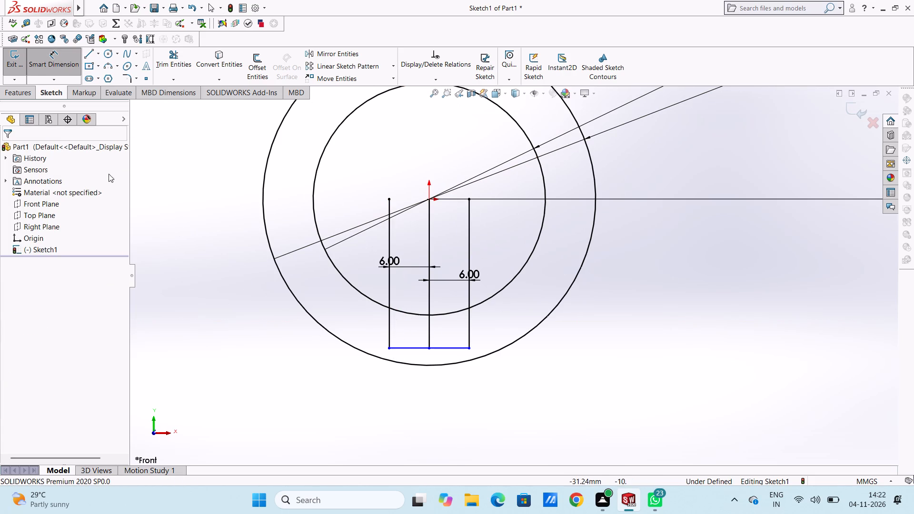
click(56, 70)
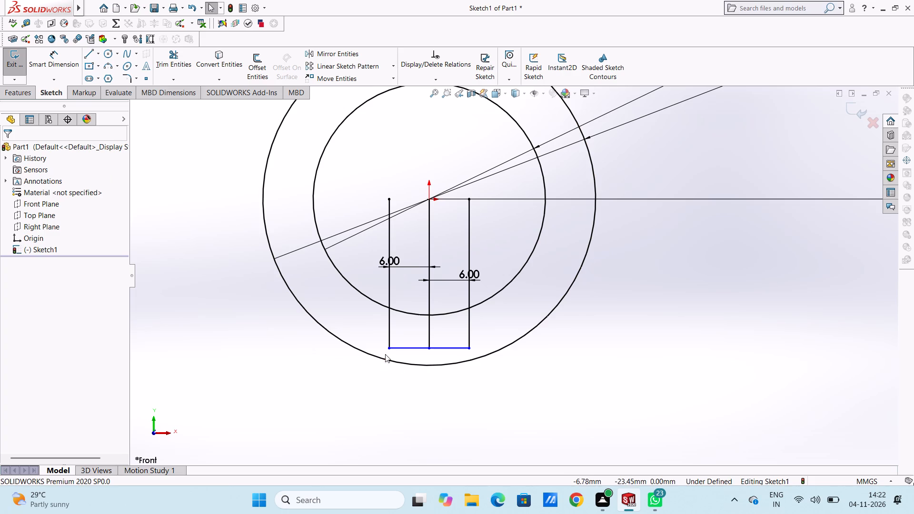
click(388, 350)
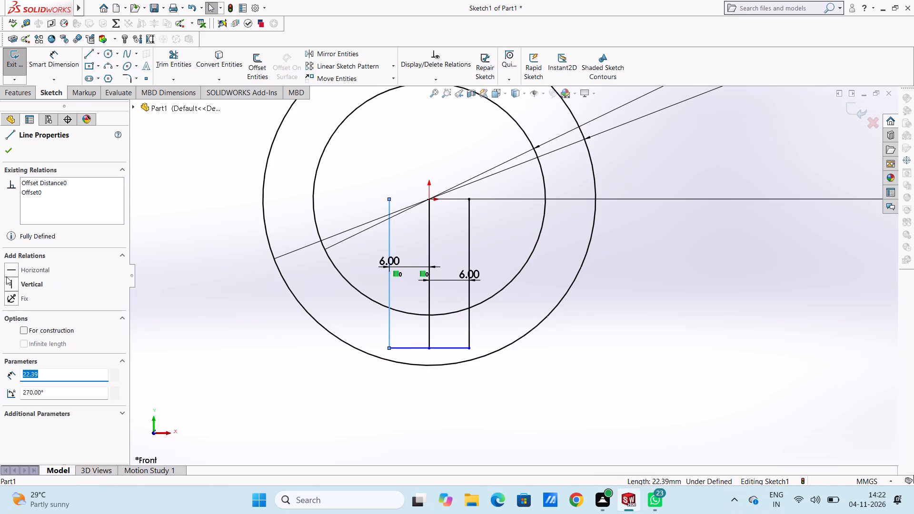
click(14, 296)
click(179, 326)
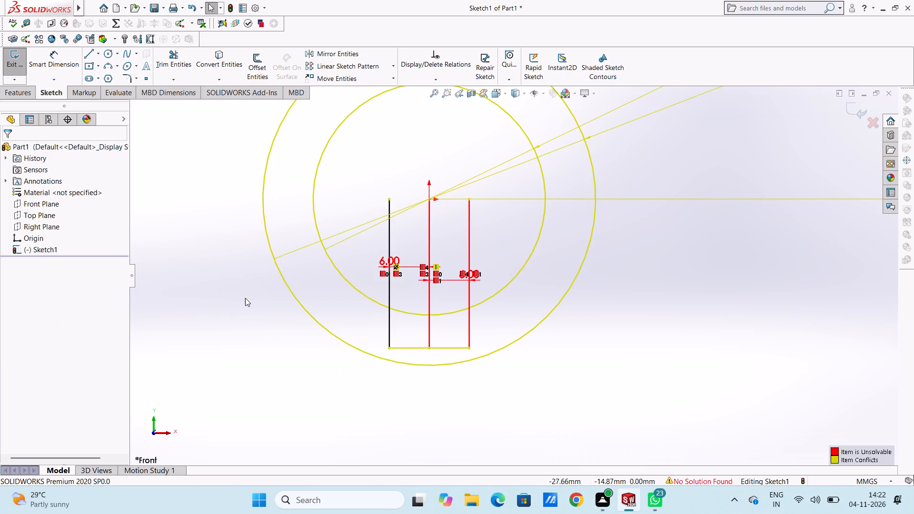
Delete the 6 mm offset dimension between the left slot line and the centre line.
scroll(245, 298, up, 9)
scroll(480, 276, down, 4)
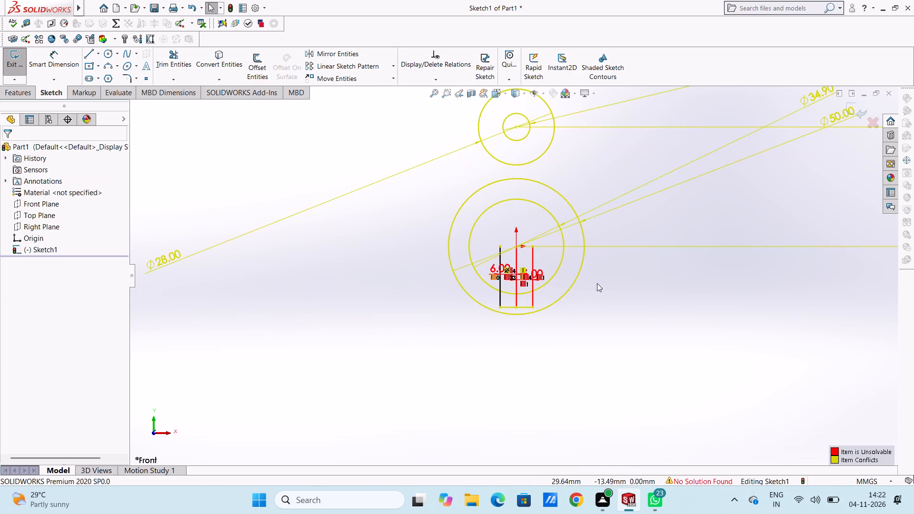
scroll(593, 287, down, 5)
click(368, 237)
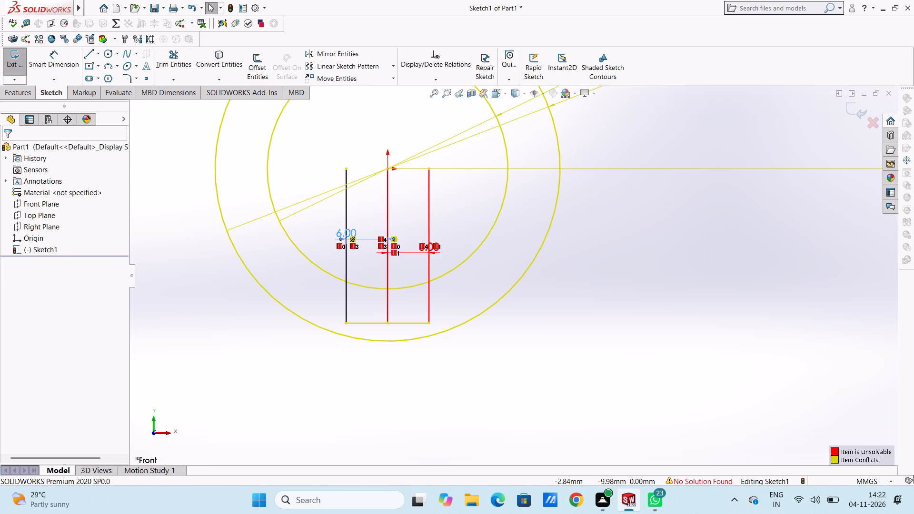
right_click(366, 210)
click(393, 338)
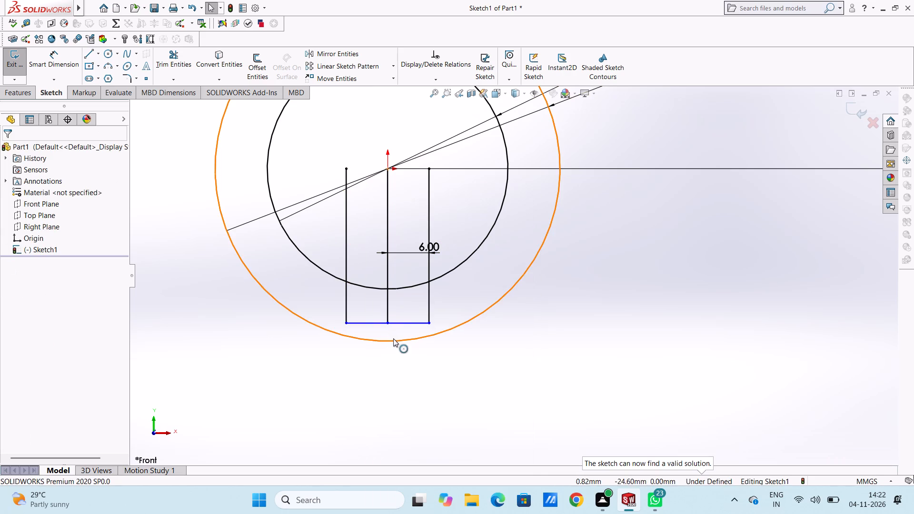
Add a Fix relation to the right offset vertical line of the slot.
click(428, 323)
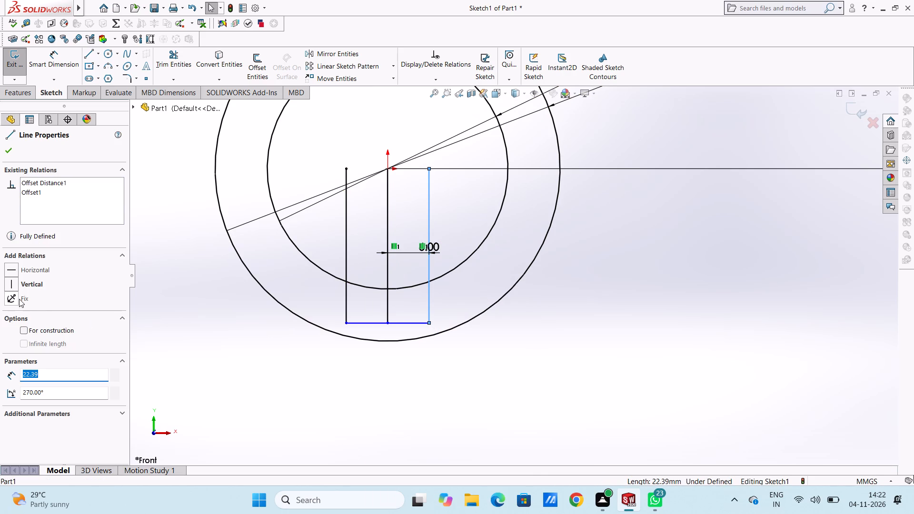
click(19, 300)
click(197, 326)
Delete the 6 mm offset dimension between the centre line and the right slot line.
scroll(312, 292, up, 4)
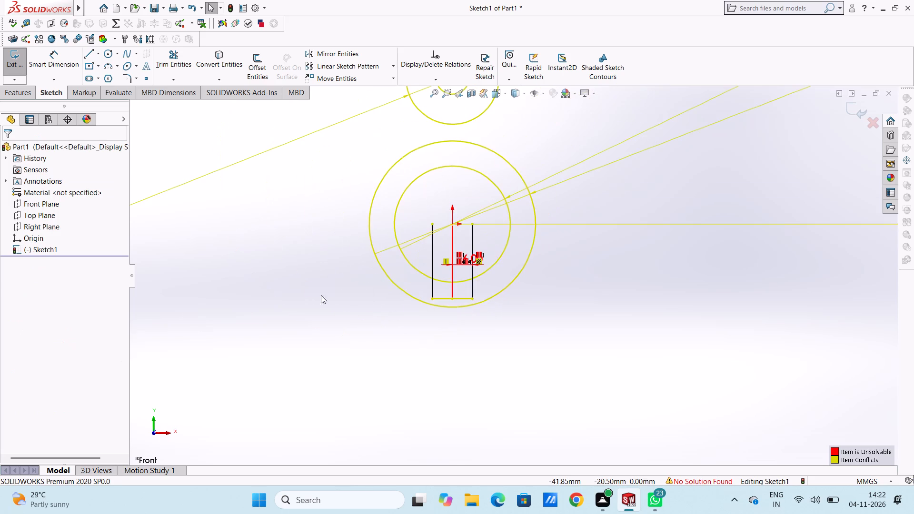
scroll(535, 276, down, 5)
click(374, 247)
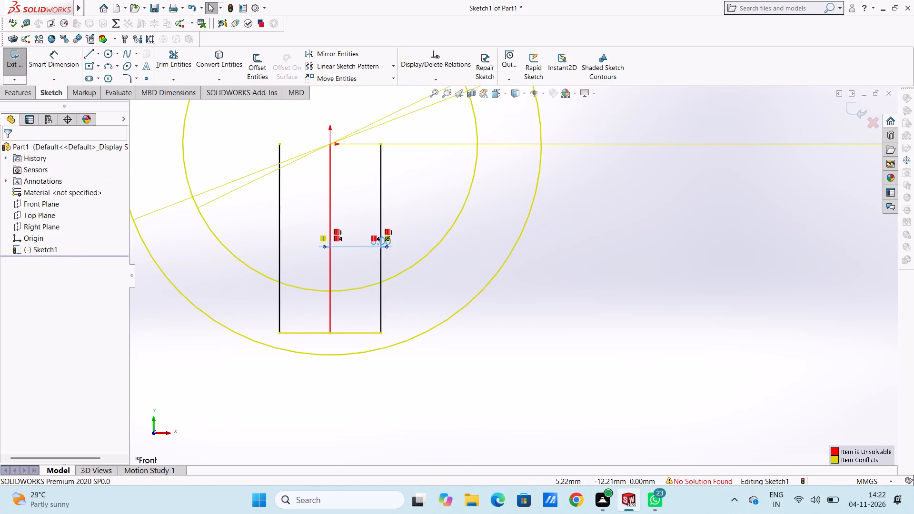
right_click(353, 212)
click(370, 345)
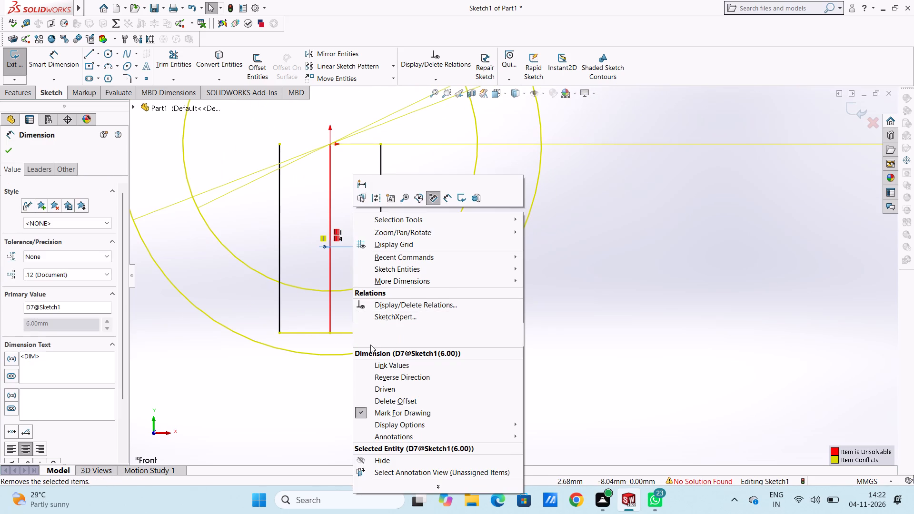
Delete the vertical centre line running down from the origin between the two slot lines.
scroll(362, 297, up, 4)
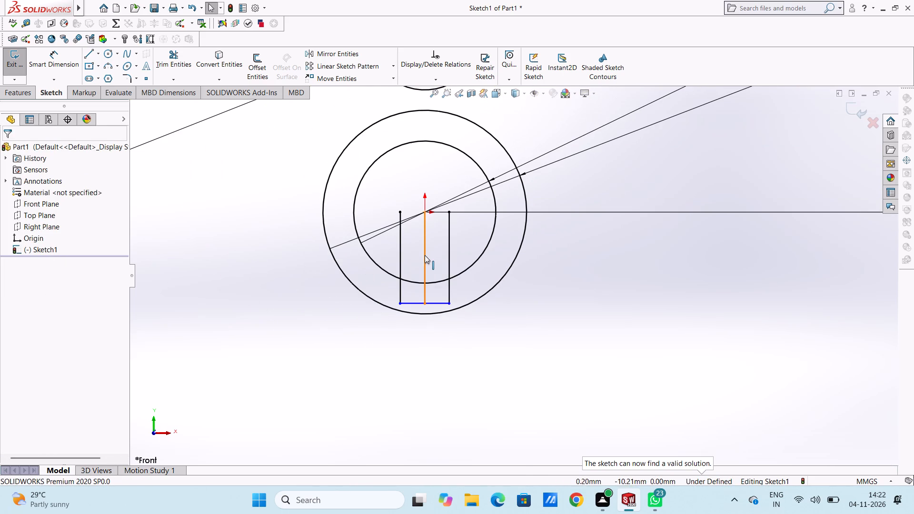
click(425, 255)
right_click(280, 259)
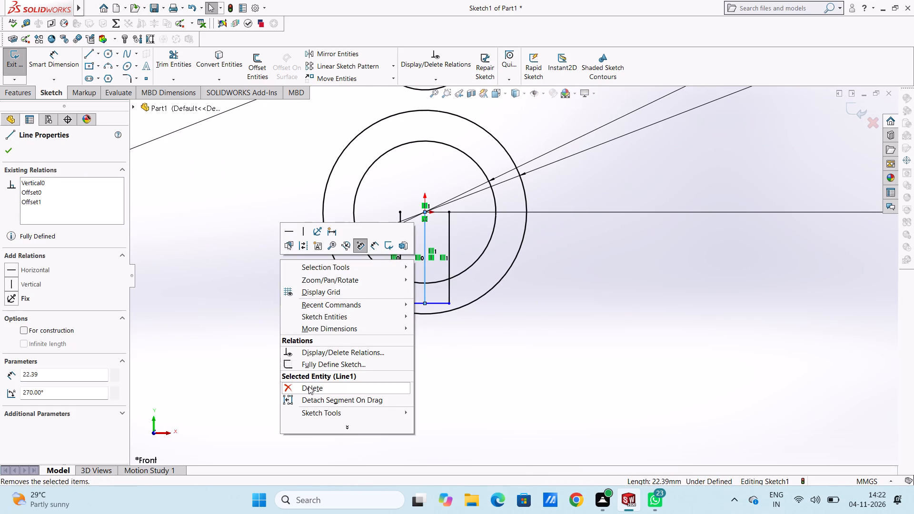
click(308, 388)
Add a Fix relation to the slot's lower-right corner point.
scroll(474, 325, down, 3)
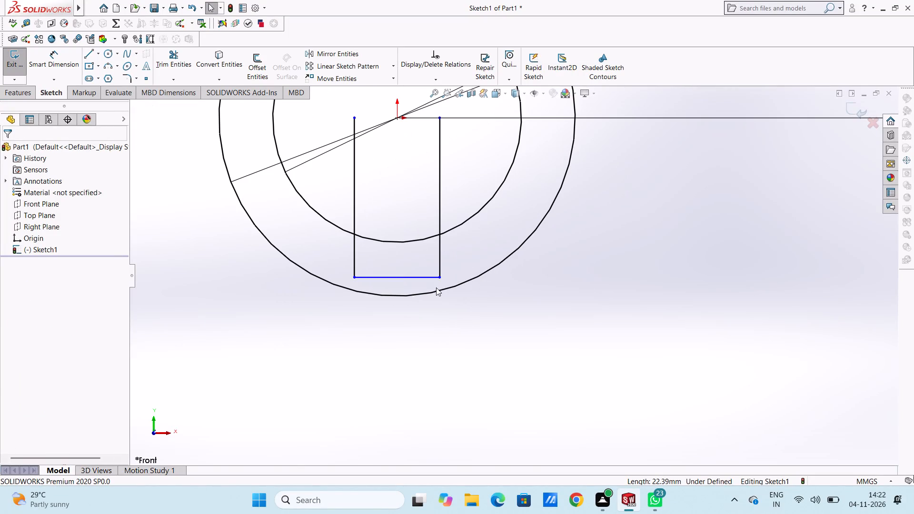
click(439, 277)
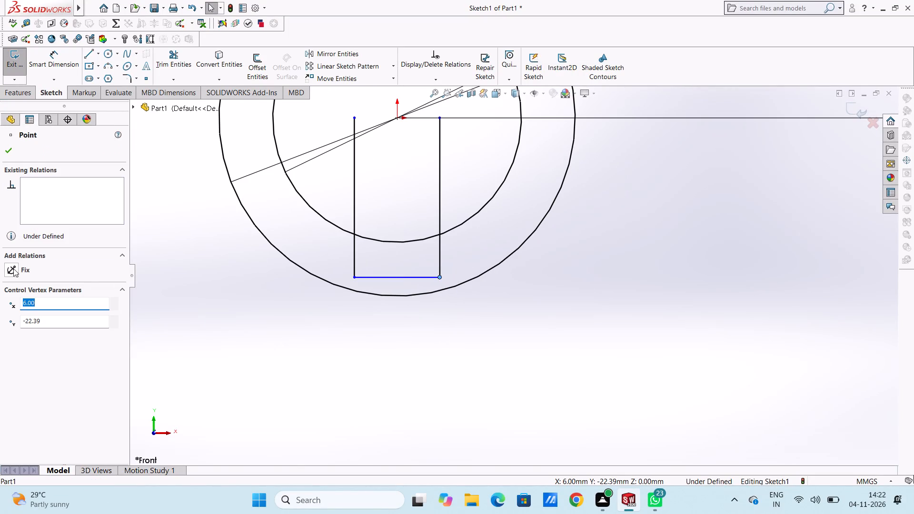
click(13, 269)
click(270, 294)
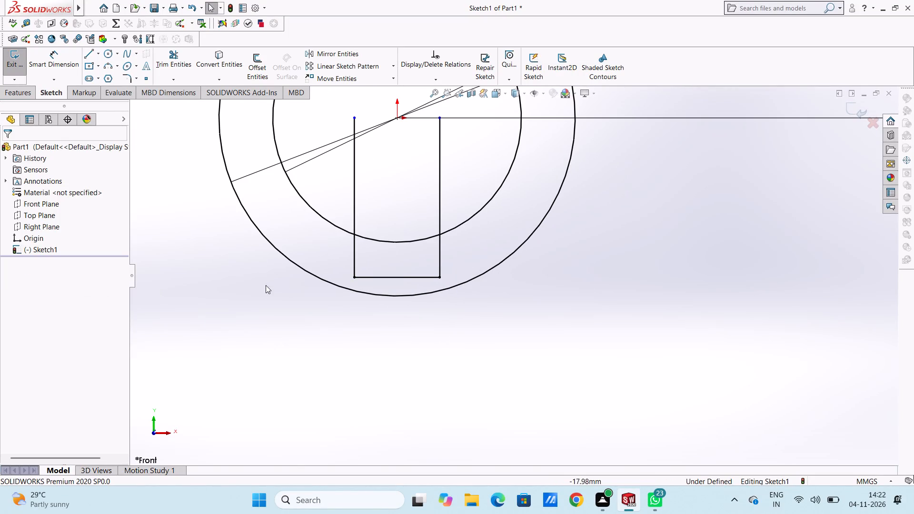
Trim both slot lines inside the inner circle and the arc between them, using Trim to closest, to open the slot.
click(186, 64)
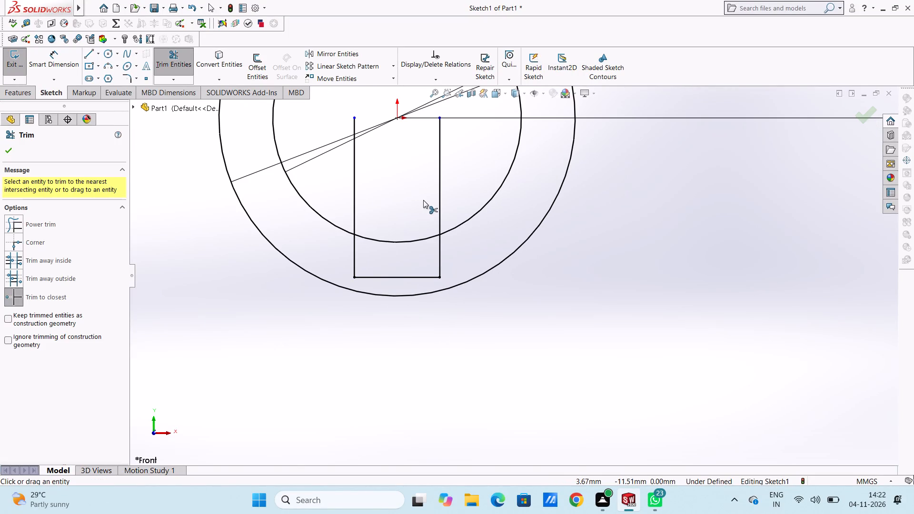
scroll(423, 200, up, 4)
scroll(498, 210, down, 4)
click(458, 246)
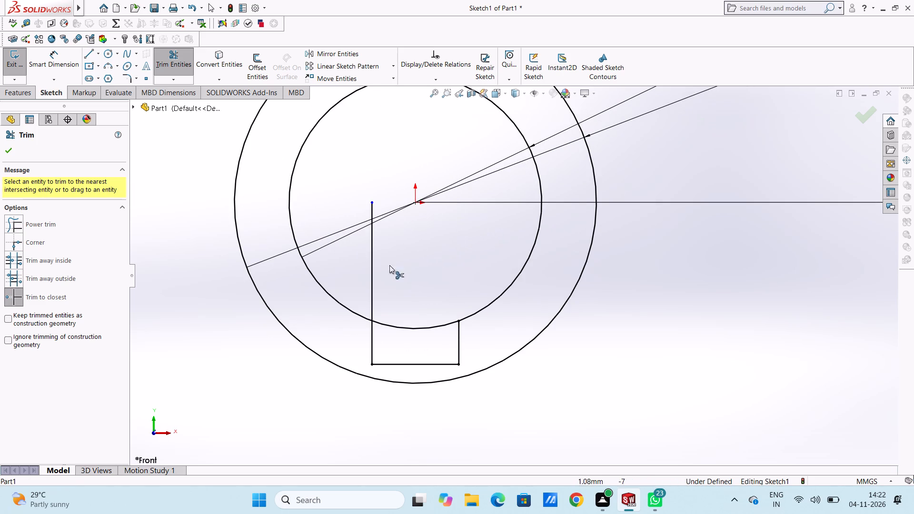
click(373, 275)
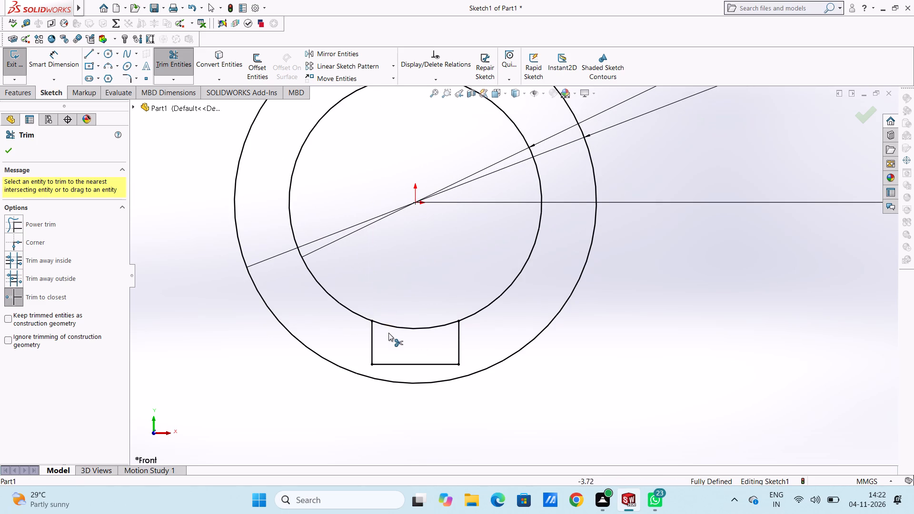
click(395, 326)
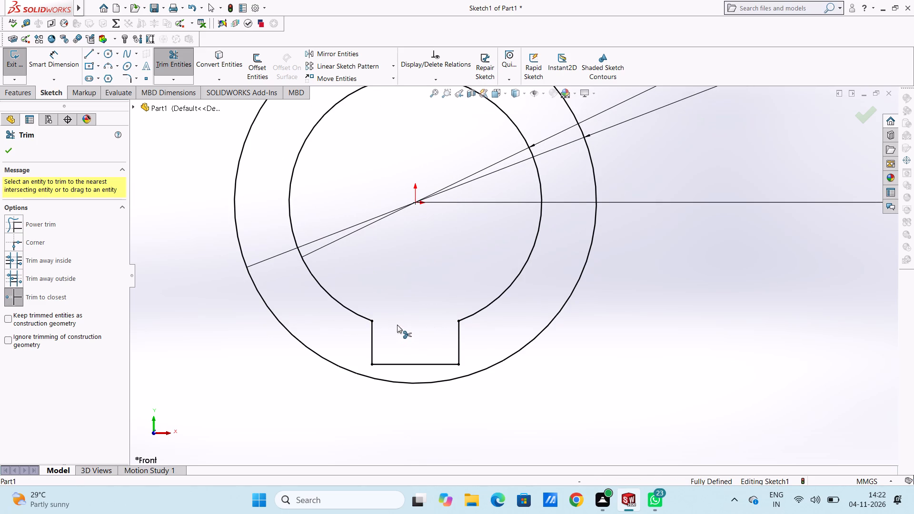
click(13, 149)
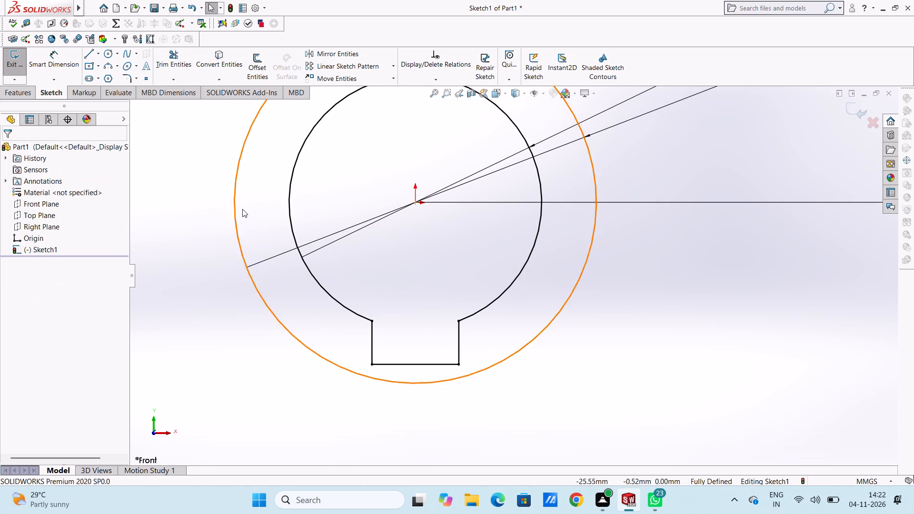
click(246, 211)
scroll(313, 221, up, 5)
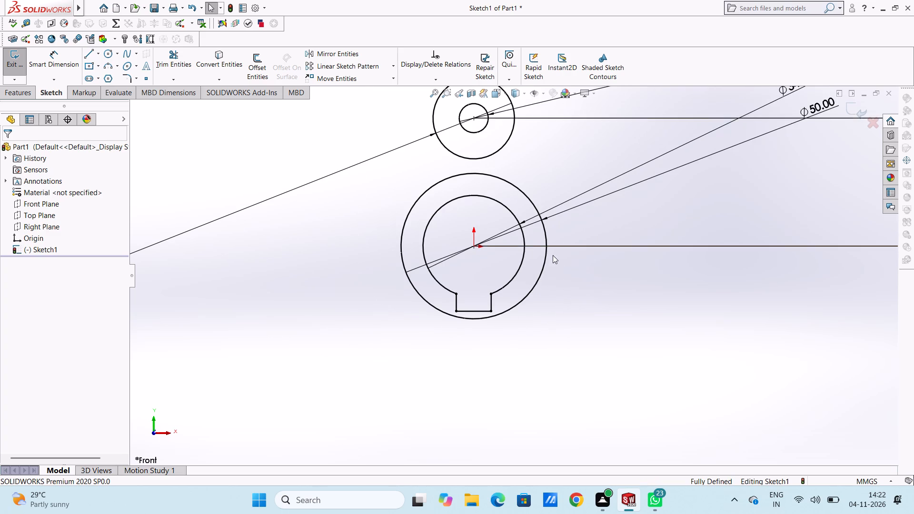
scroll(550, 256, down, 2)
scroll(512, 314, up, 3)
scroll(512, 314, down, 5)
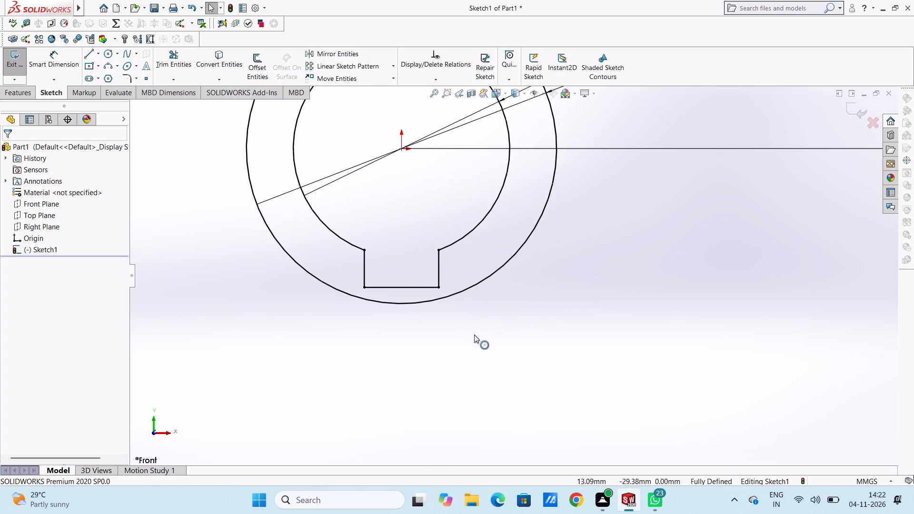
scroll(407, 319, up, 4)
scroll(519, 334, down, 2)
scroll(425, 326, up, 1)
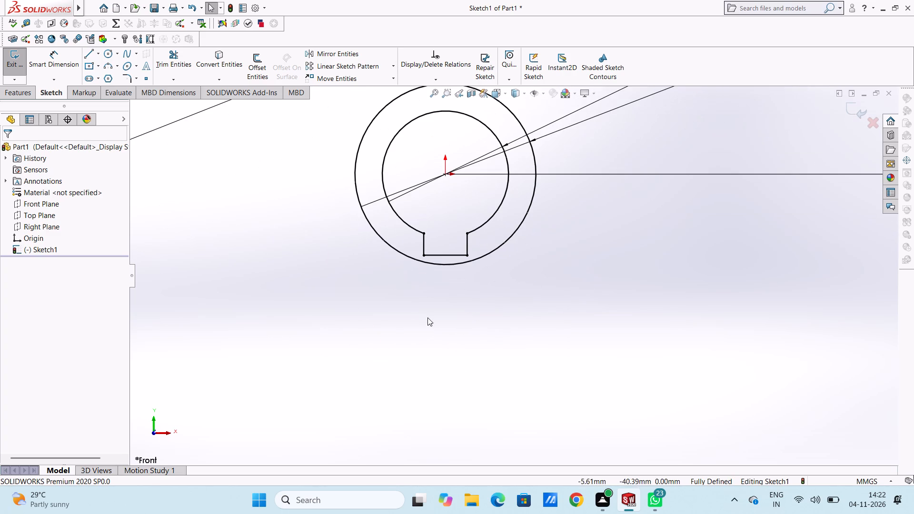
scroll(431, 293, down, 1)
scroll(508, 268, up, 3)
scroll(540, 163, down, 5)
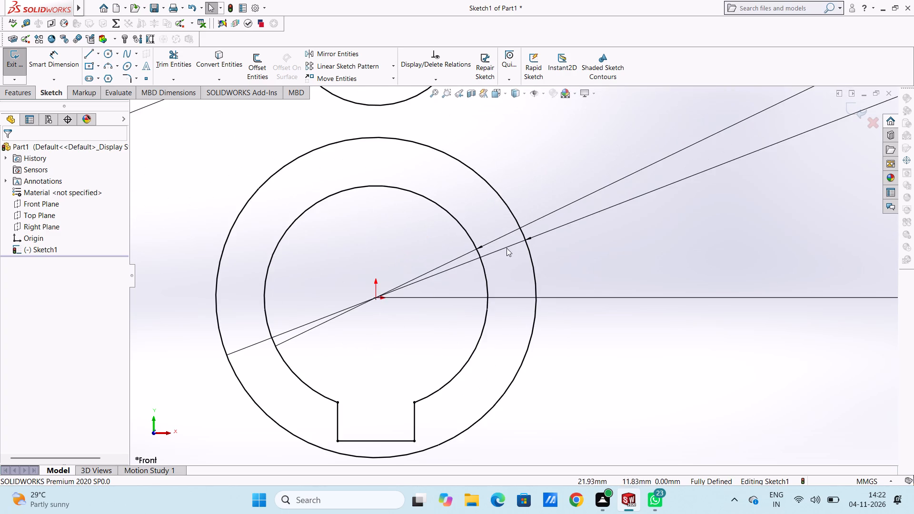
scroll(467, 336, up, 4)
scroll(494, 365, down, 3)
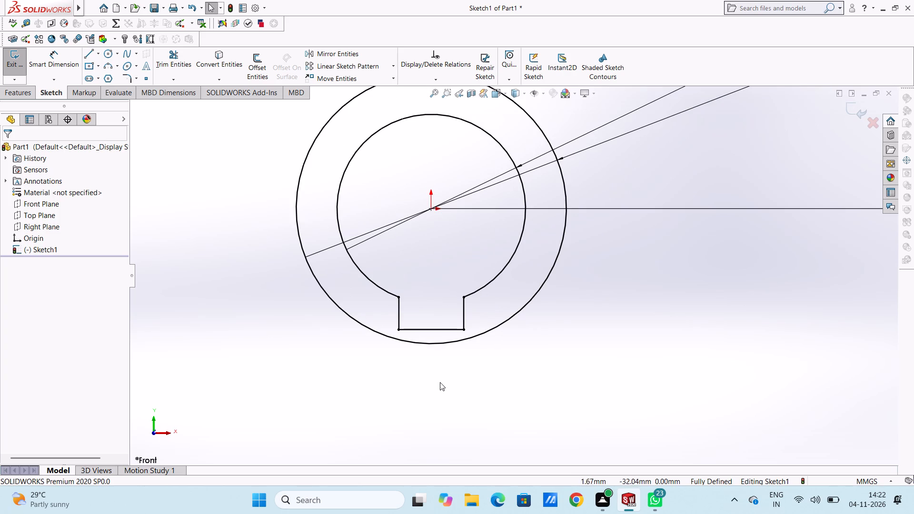
Sketch a vertical line from the origin down through the slot, ending below the 50 mm circle.
click(91, 55)
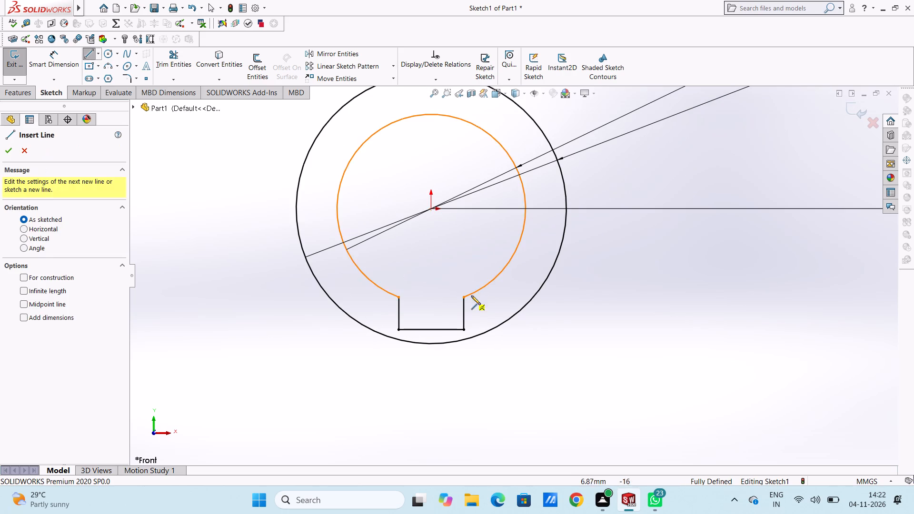
click(430, 208)
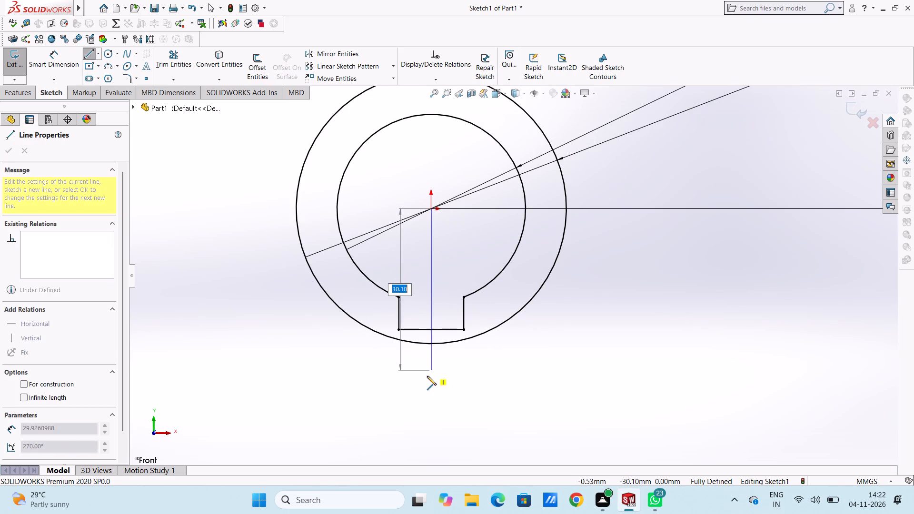
click(431, 380)
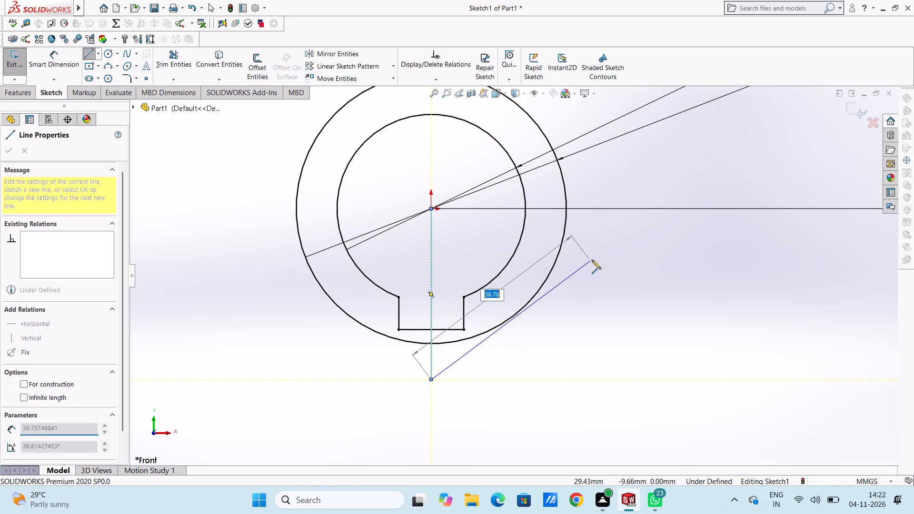
right_click(592, 259)
click(601, 267)
click(583, 299)
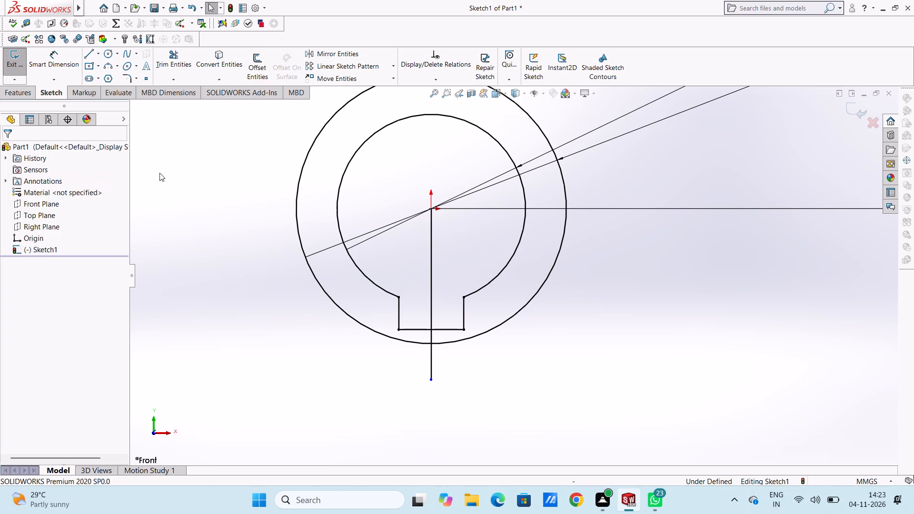
Dimension the vertical line's lower endpoint at 32 mm below the origin.
click(51, 69)
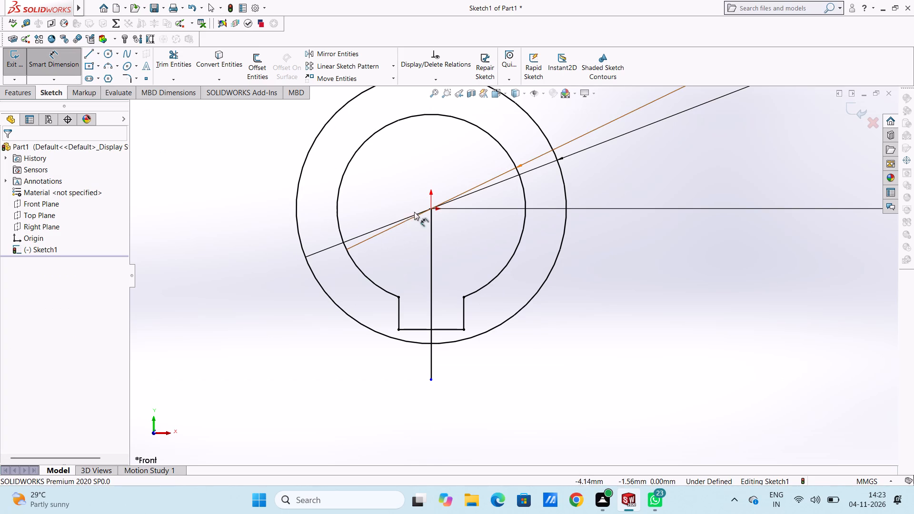
click(431, 210)
click(431, 382)
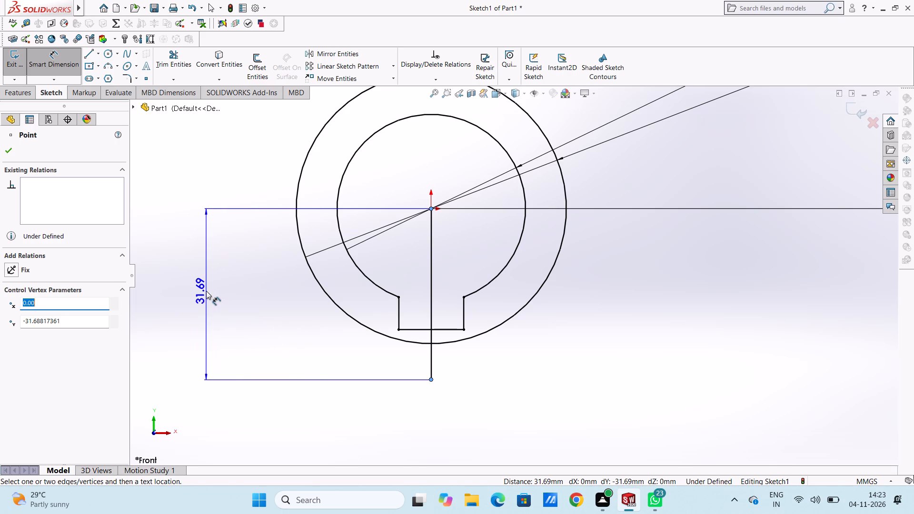
click(202, 292)
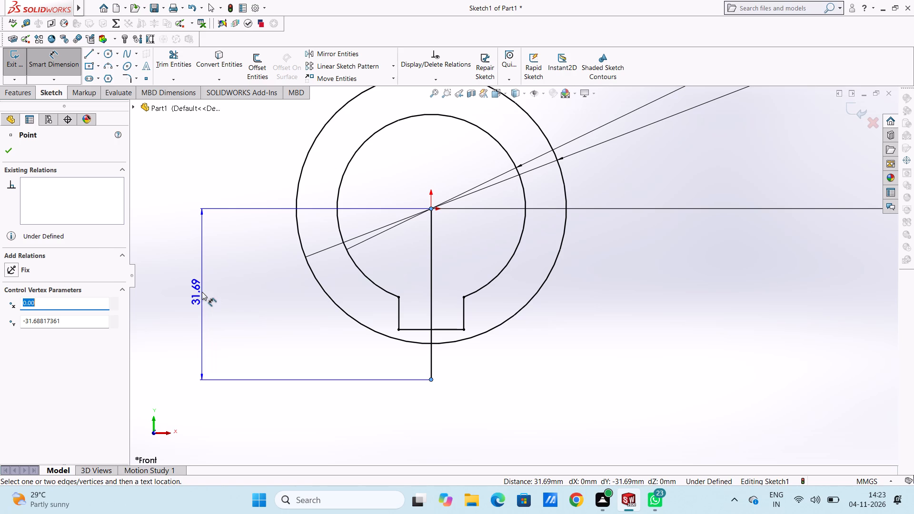
text(32)
key(Return)
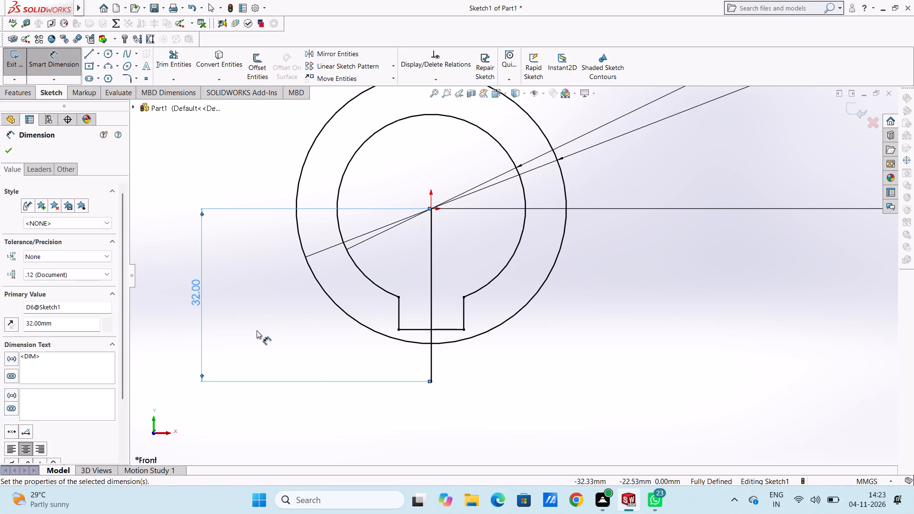
click(10, 151)
click(207, 175)
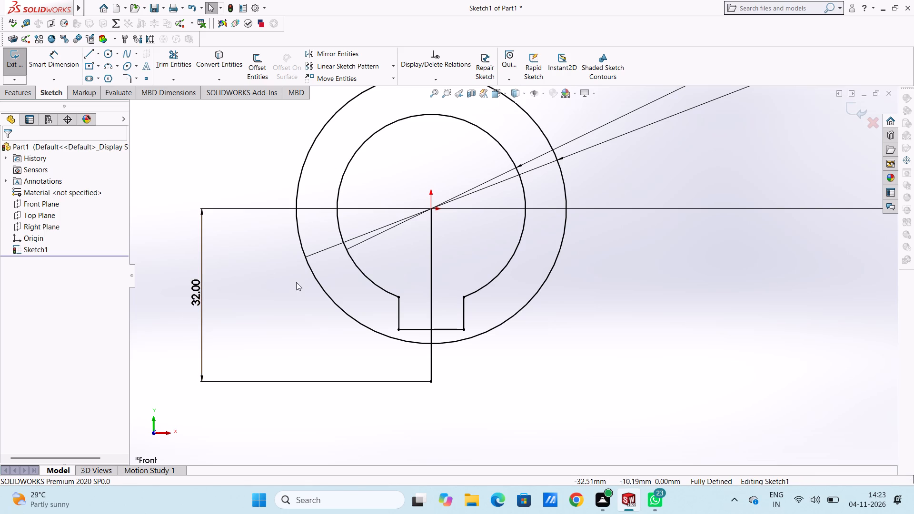
Offset the vertical centre line by 13 mm to both sides, using bi-directional Offset Entities with dimensions added.
scroll(426, 241, up, 3)
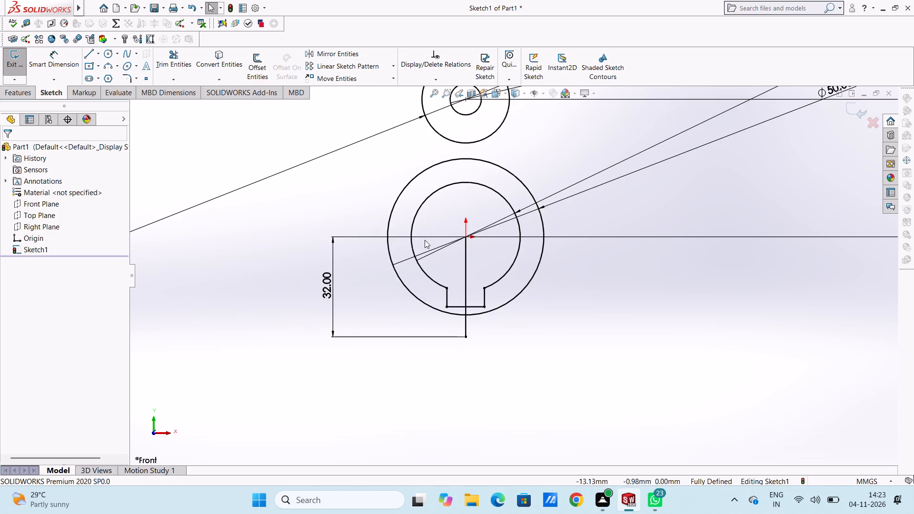
scroll(464, 281, down, 2)
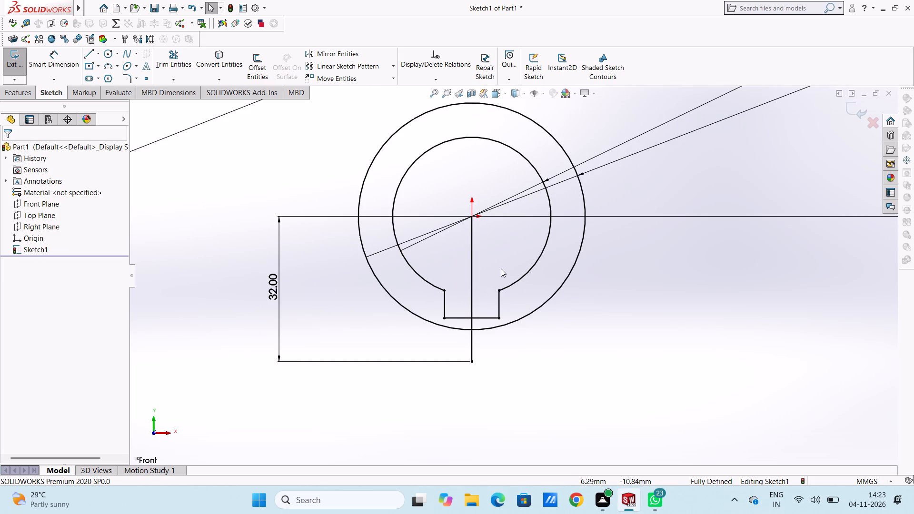
click(260, 59)
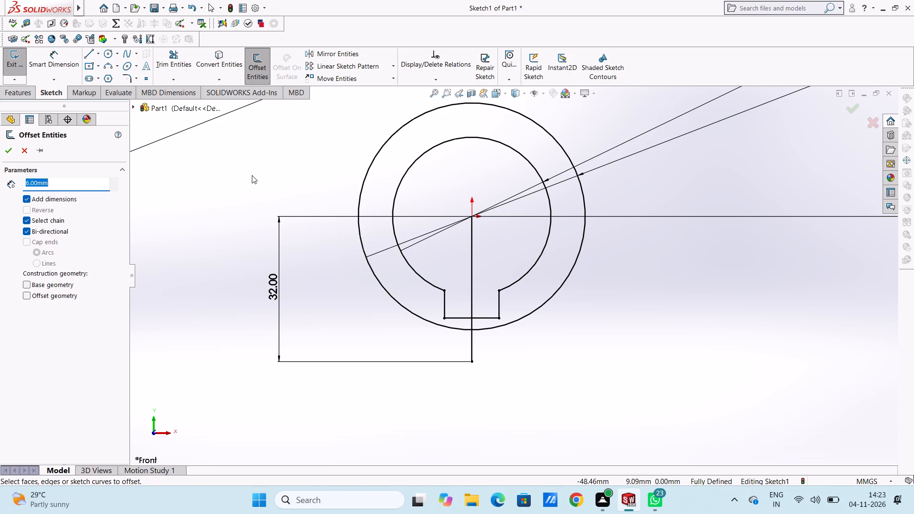
text(13)
key(Return)
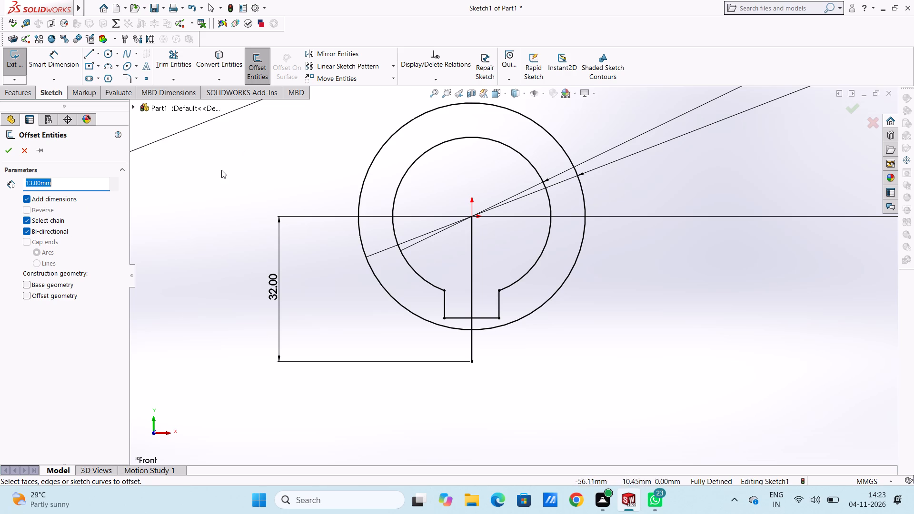
click(473, 257)
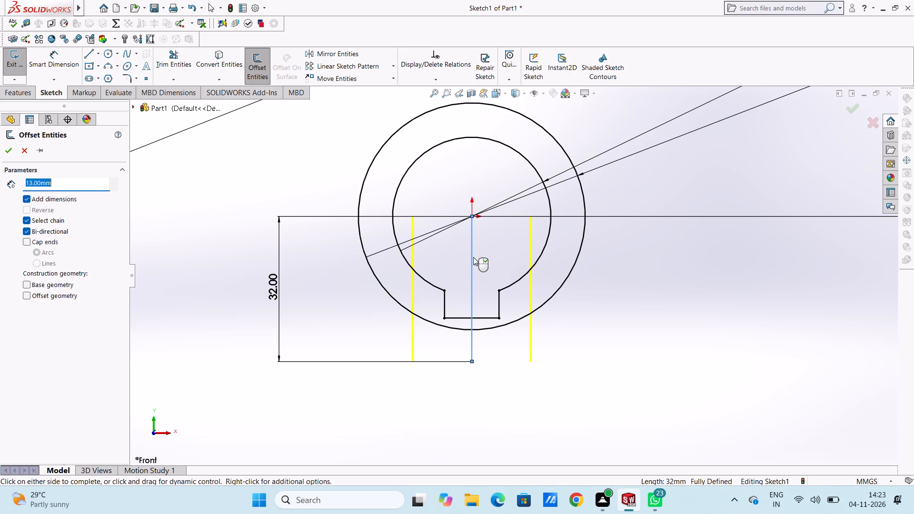
click(8, 149)
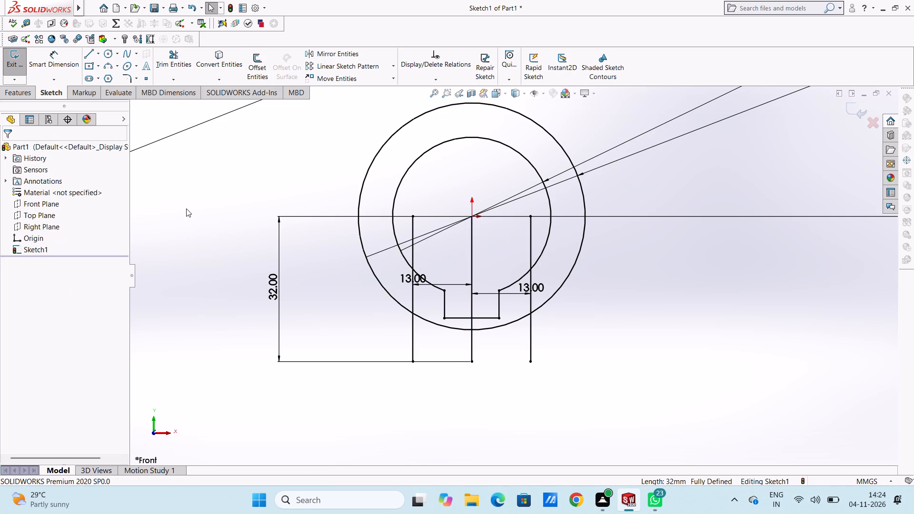
click(186, 208)
Sketch a horizontal line joining the lower ends of the two offset lines.
click(90, 58)
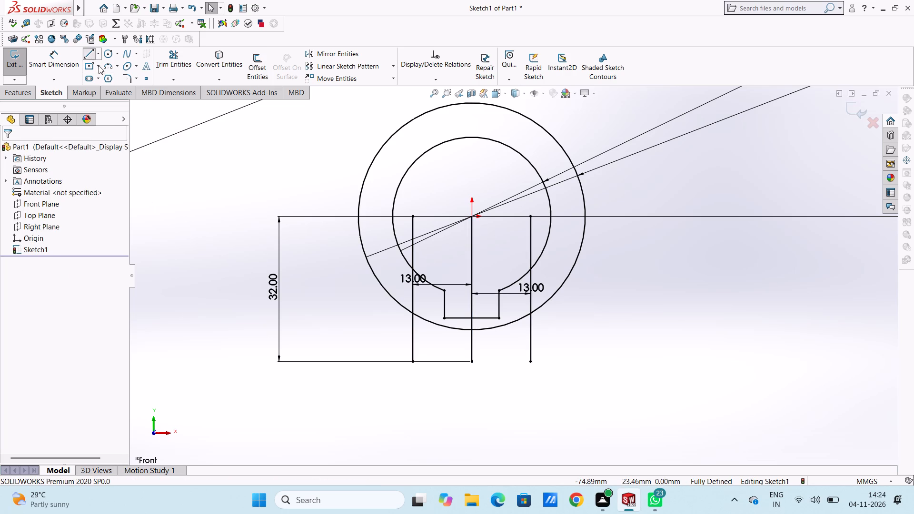
scroll(545, 399, down, 3)
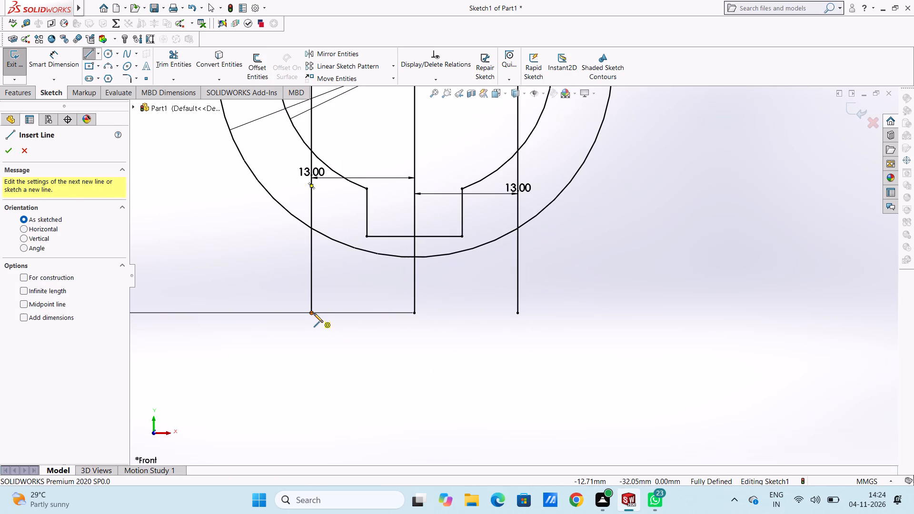
click(314, 313)
click(517, 315)
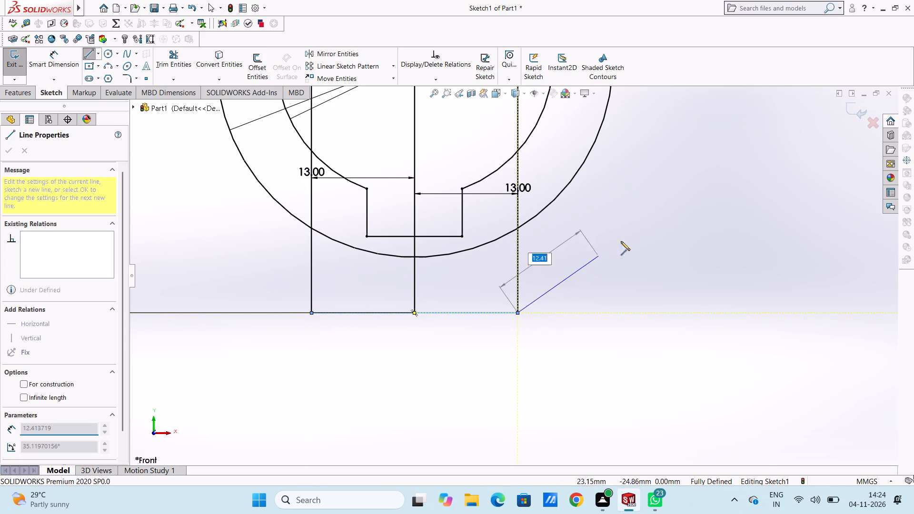
right_click(659, 202)
click(666, 209)
click(654, 221)
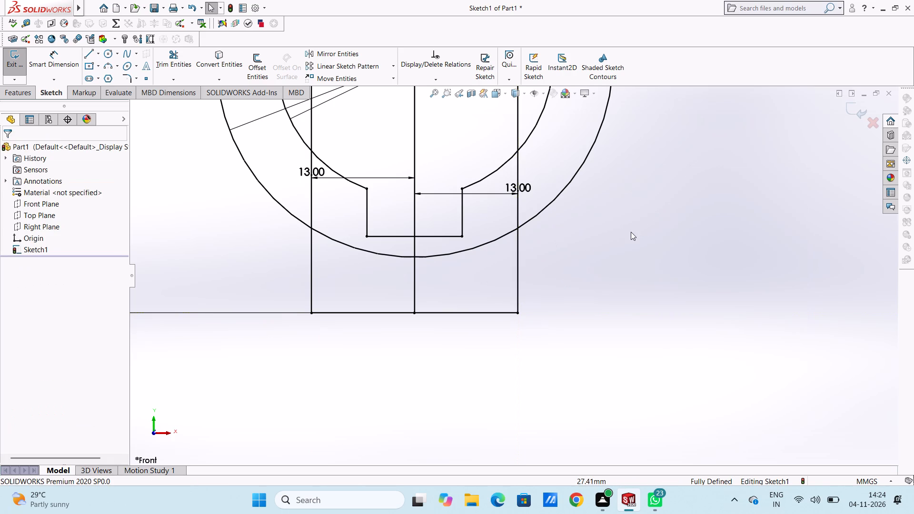
Delete the 32 mm vertical centre line running down from the origin, together with its associated dimensions.
scroll(630, 232, up, 5)
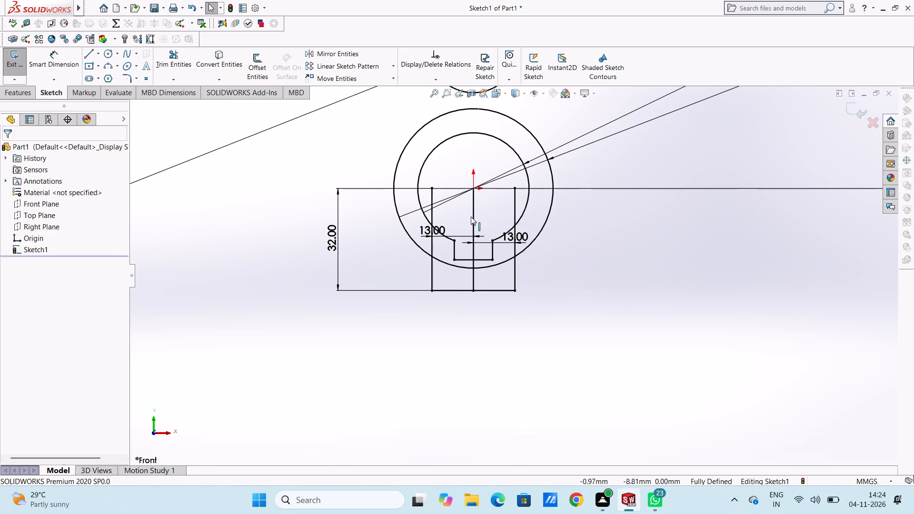
click(472, 217)
right_click(635, 228)
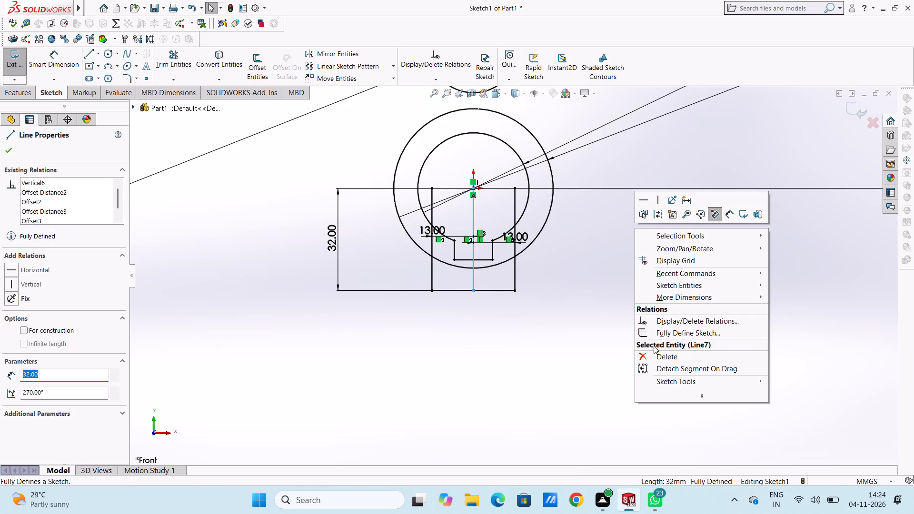
click(656, 352)
click(396, 246)
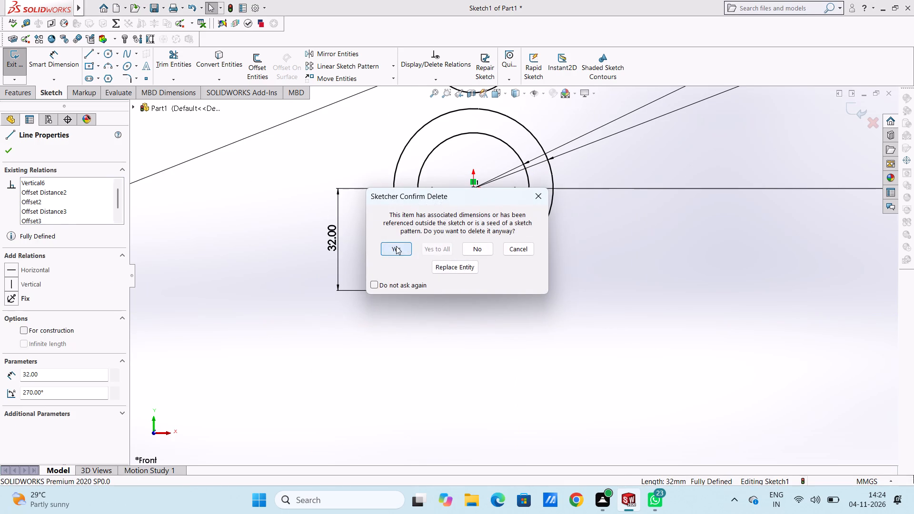
Trim both side lines inside the 50 mm circle and the circle's arc between them, using Trim to closest, to form a bottom tab.
scroll(532, 195, up, 3)
scroll(516, 244, down, 3)
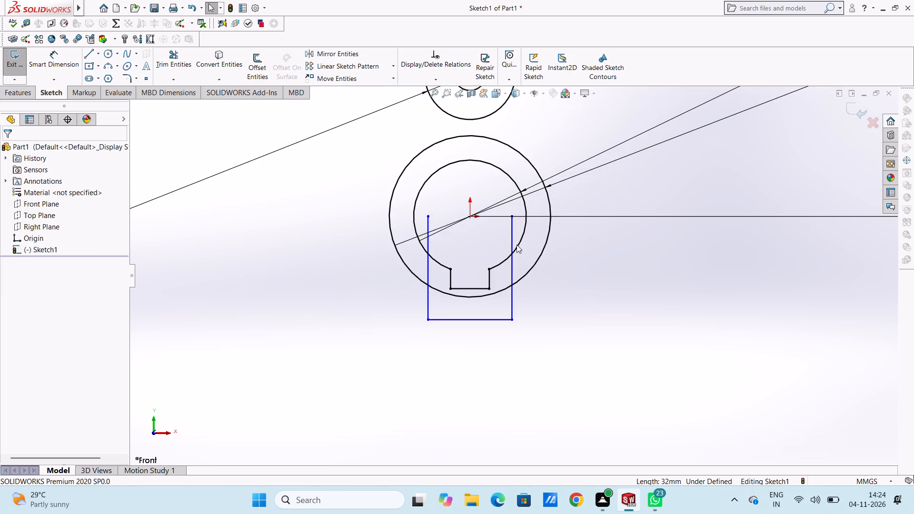
scroll(512, 198, down, 4)
scroll(492, 252, up, 3)
scroll(530, 363, down, 2)
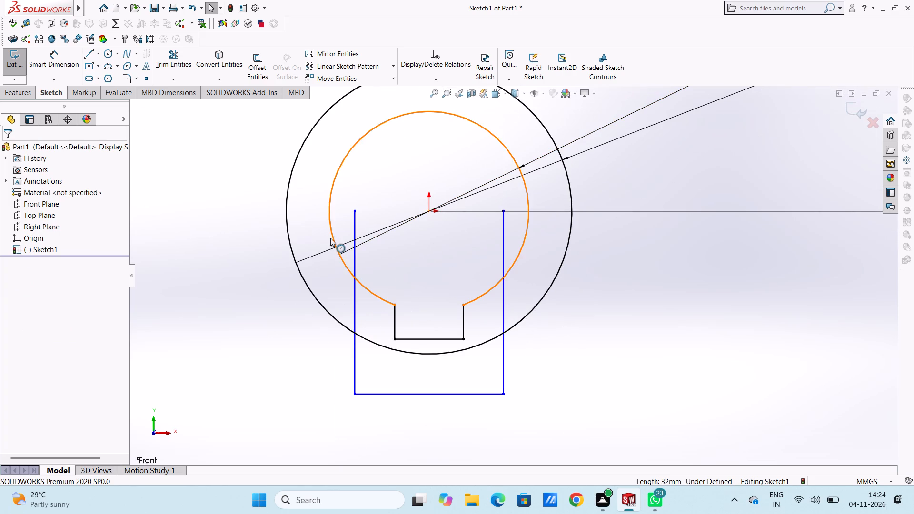
click(178, 59)
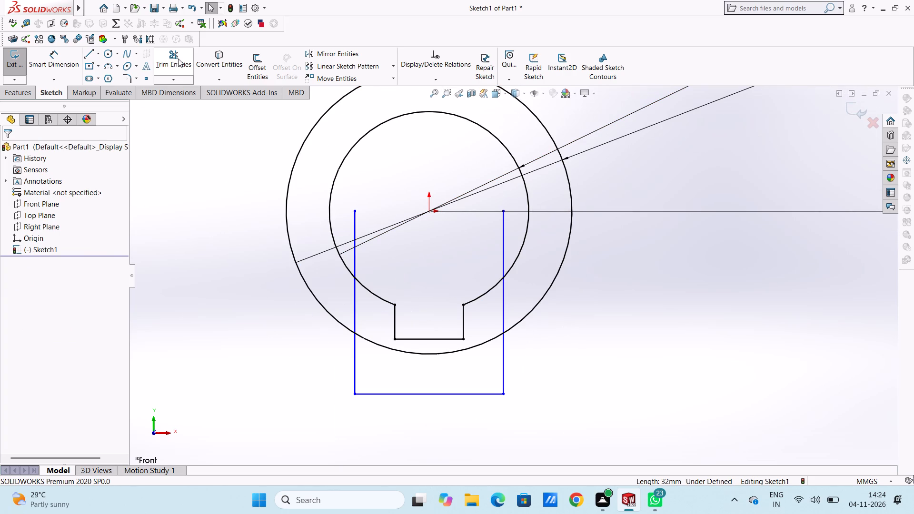
click(355, 217)
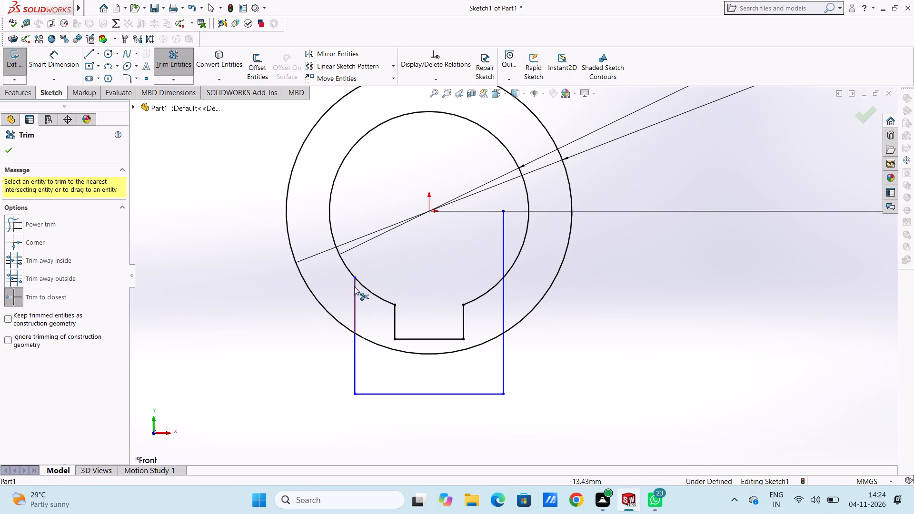
click(356, 292)
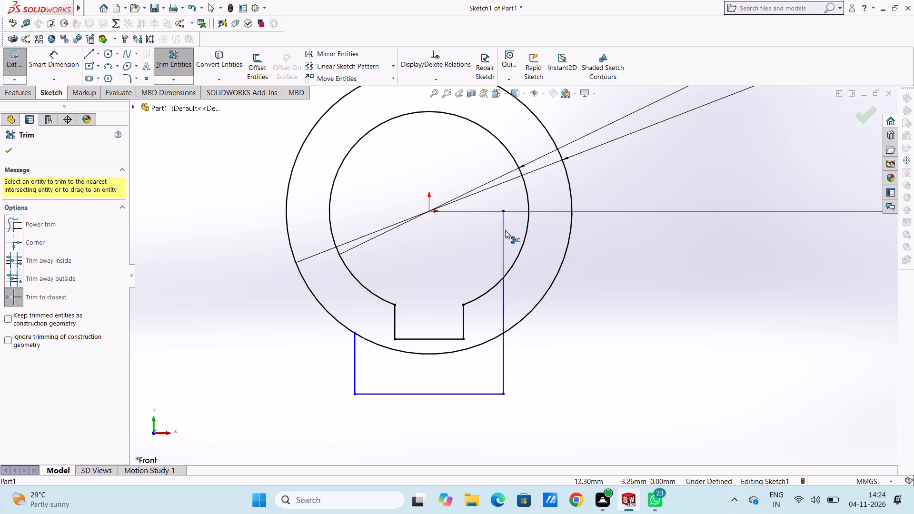
click(505, 230)
click(503, 306)
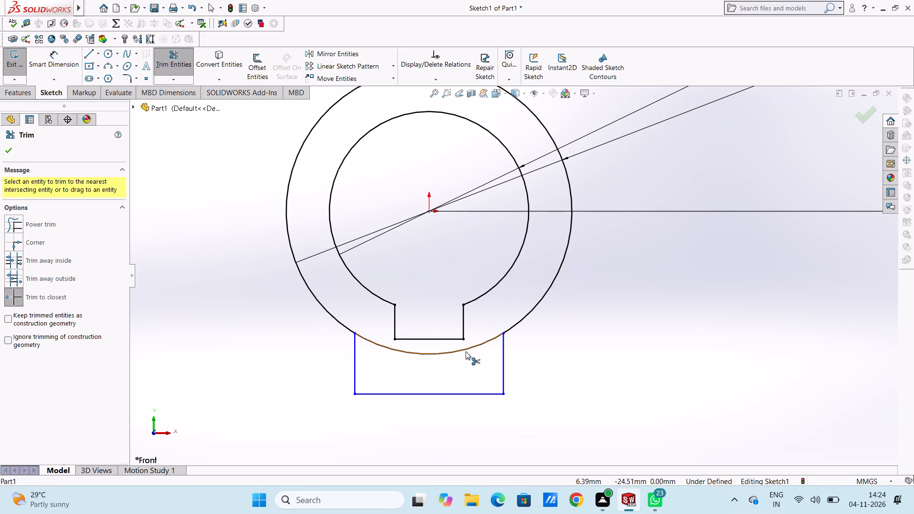
click(466, 351)
click(7, 155)
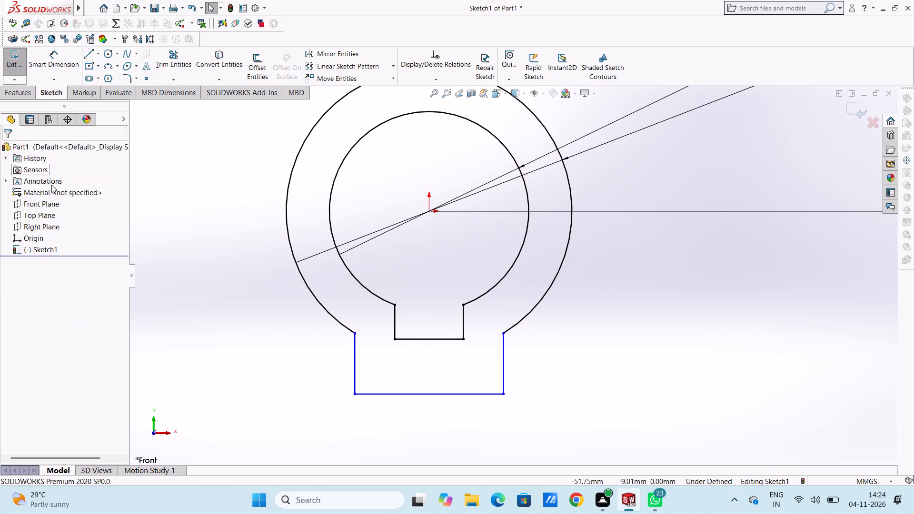
click(181, 245)
Add a Fix relation to the bottom tab's upper-left corner, where it meets the outer arc.
click(357, 334)
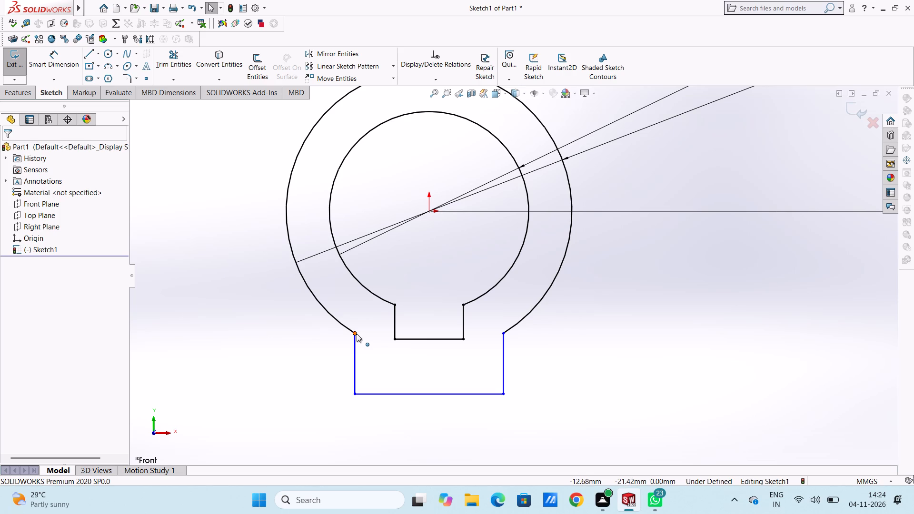
click(9, 268)
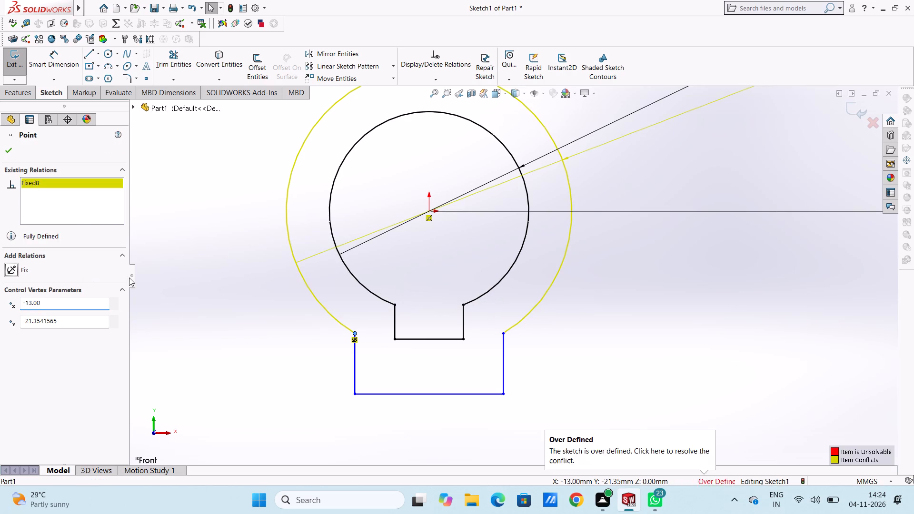
click(197, 277)
Delete the 50 mm diameter dimension of the outer arc.
scroll(480, 302, up, 4)
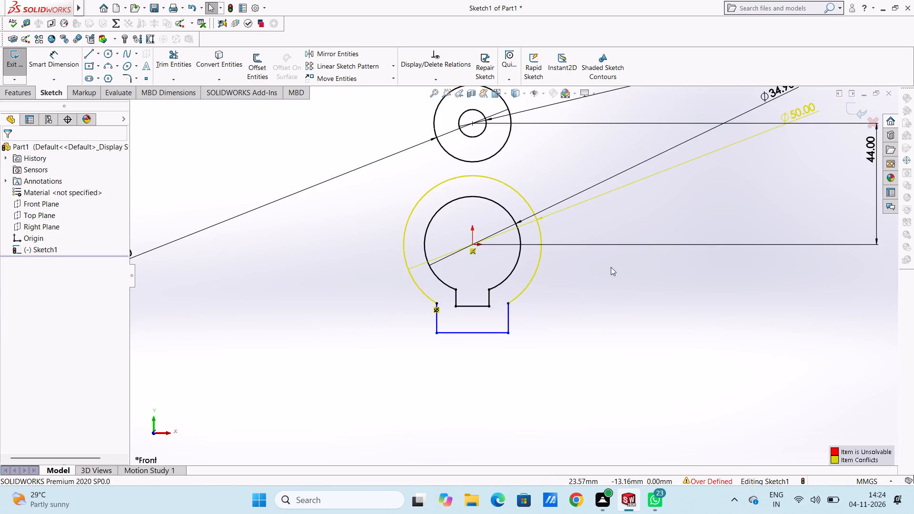
scroll(695, 242, up, 4)
scroll(624, 258, down, 4)
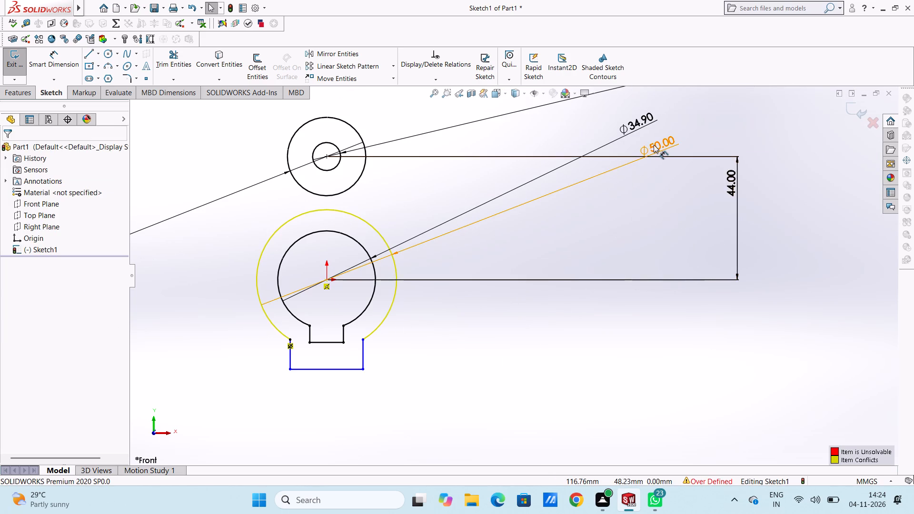
click(654, 145)
right_click(618, 220)
click(626, 352)
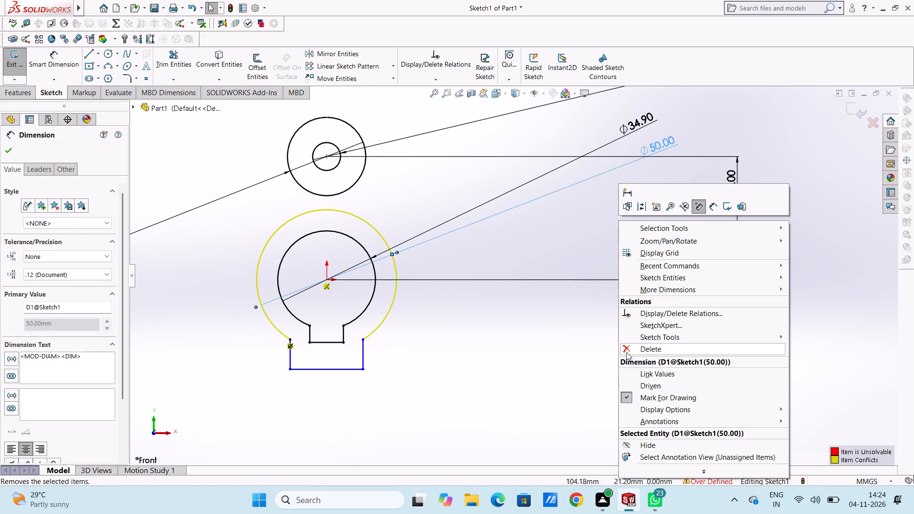
Add Fix relations to the bottom tab's lower-left corner point and its upper-right corner point on the outer arc.
scroll(521, 340, up, 5)
scroll(442, 359, down, 3)
scroll(465, 226, down, 4)
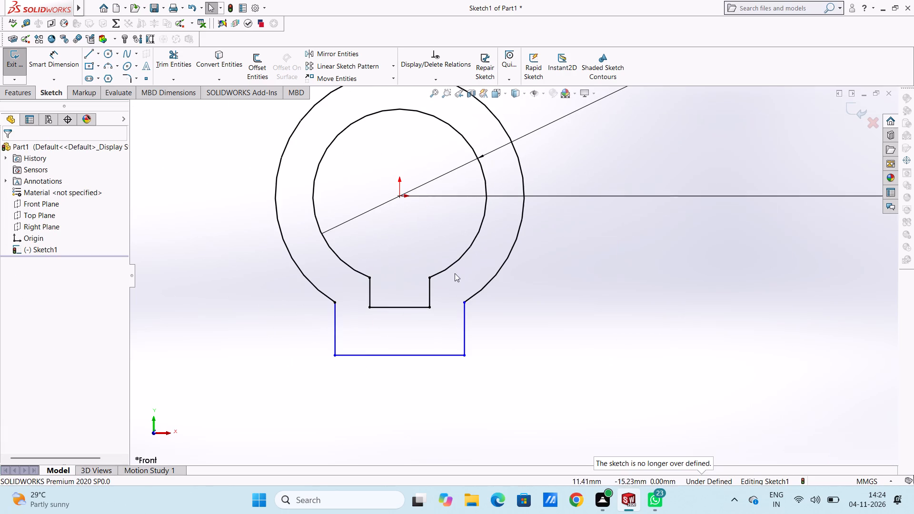
click(335, 356)
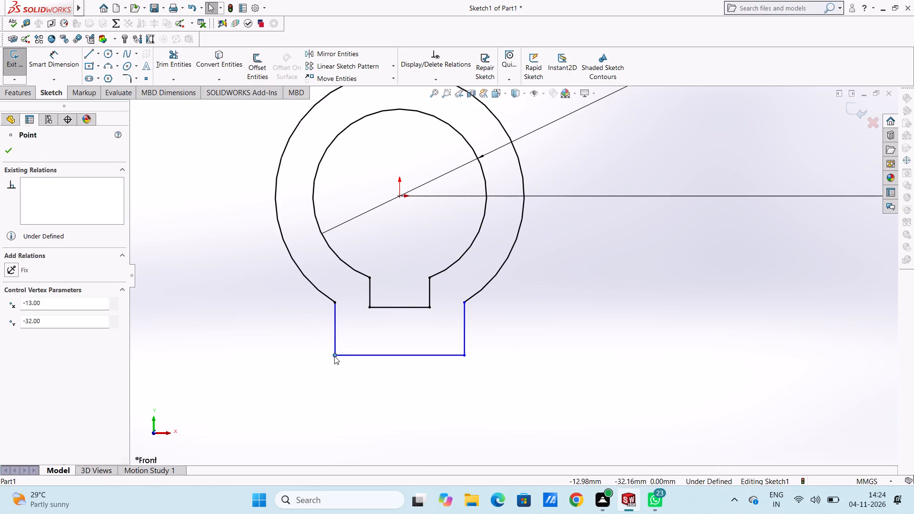
click(6, 269)
click(209, 268)
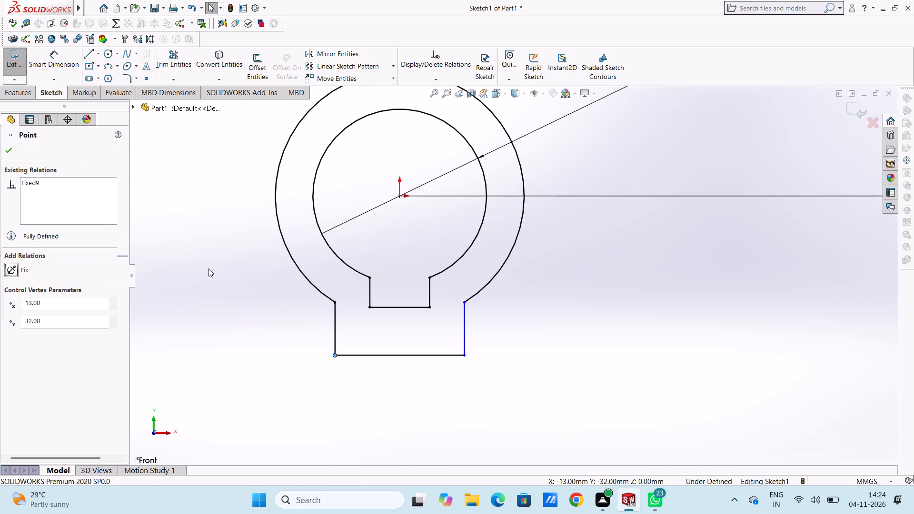
click(464, 304)
click(9, 268)
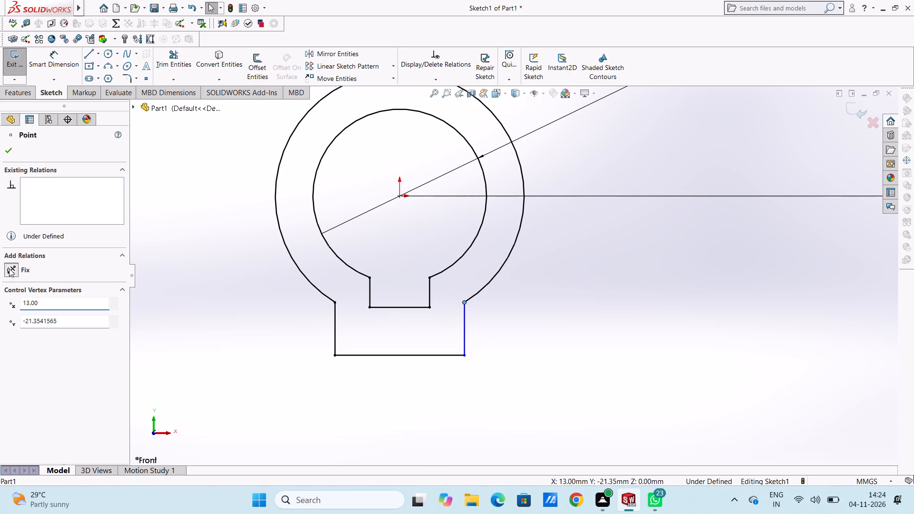
click(260, 304)
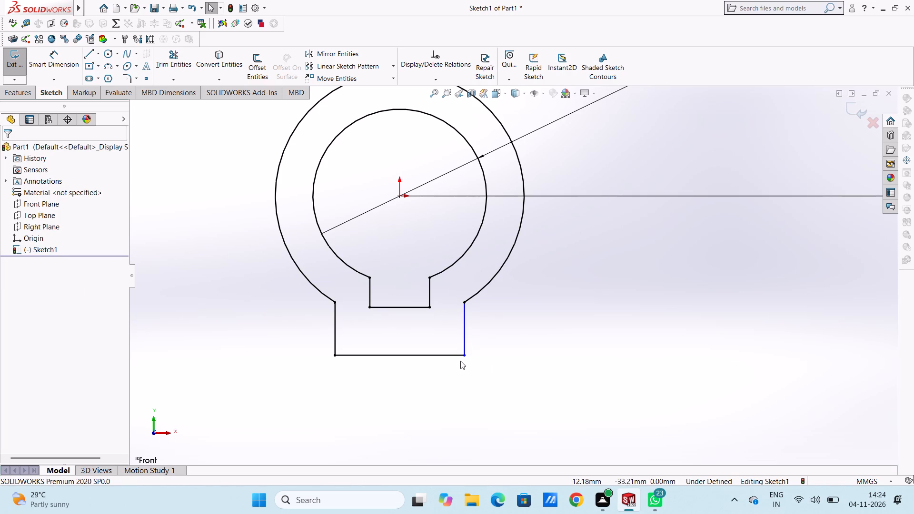
Add a Fix relation to the bottom tab's lower-right corner point.
click(465, 356)
click(12, 270)
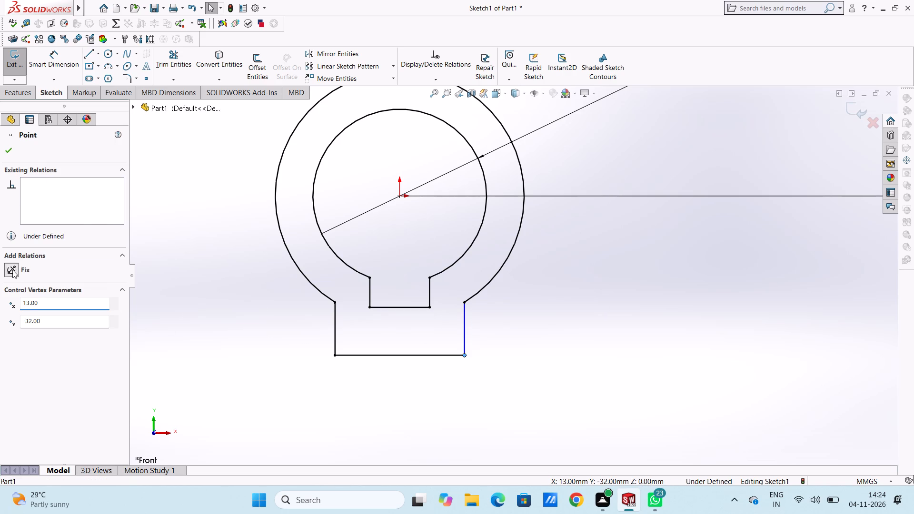
click(228, 271)
Sketch a slanted line about 27 mm long from the bottom tab's lower-left corner up to the outer arc.
scroll(228, 269, up, 5)
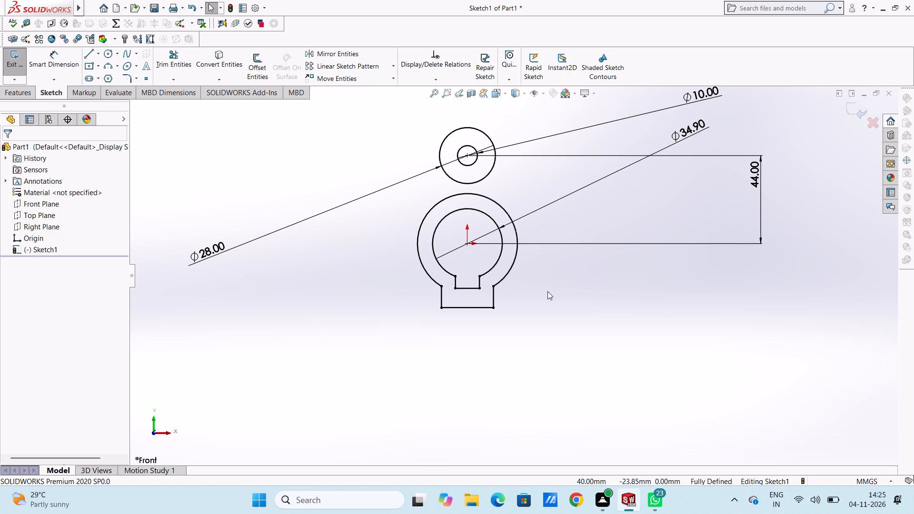
click(91, 56)
scroll(456, 296, down, 4)
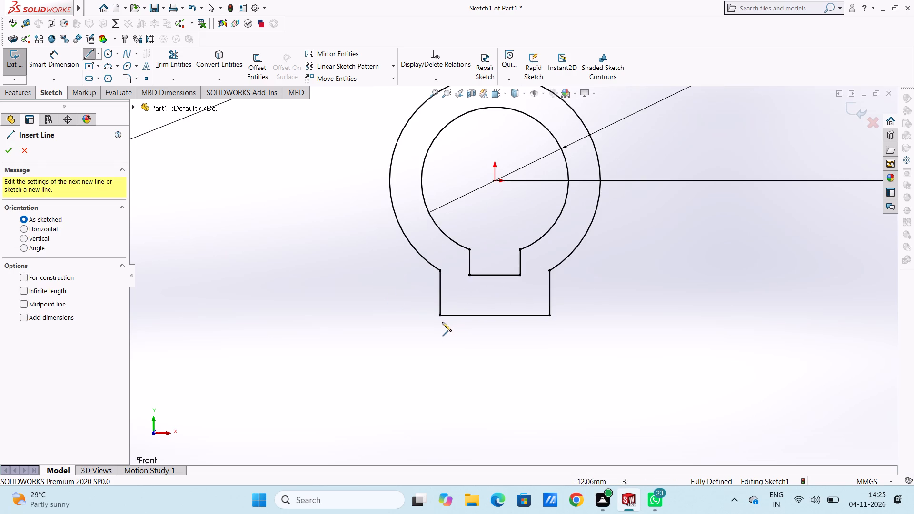
click(438, 315)
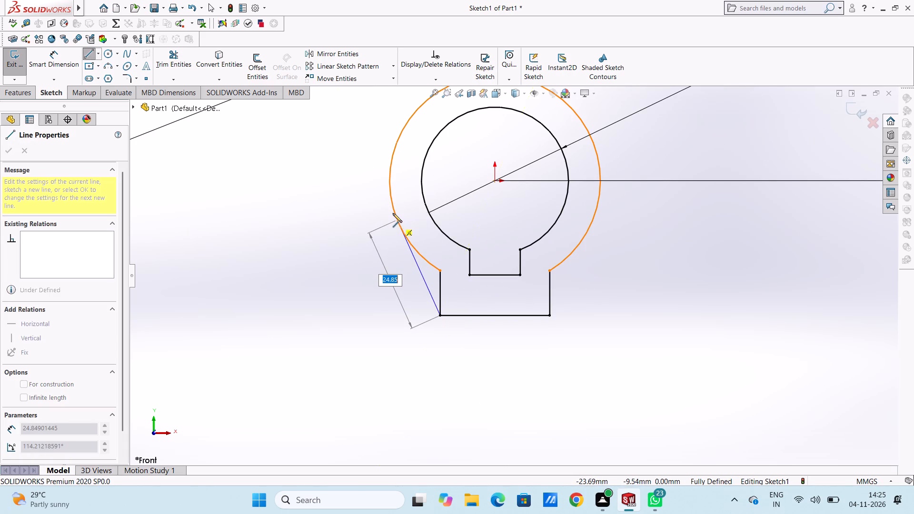
click(392, 211)
right_click(325, 203)
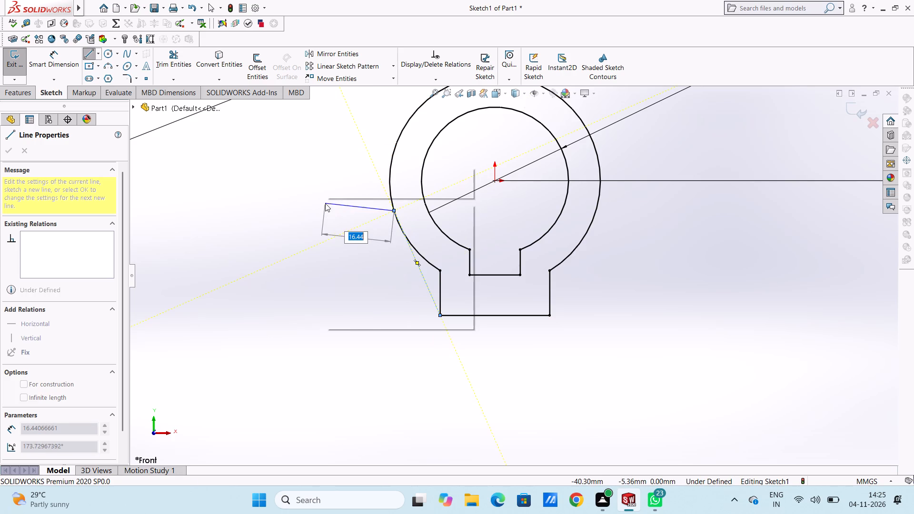
click(334, 210)
click(328, 215)
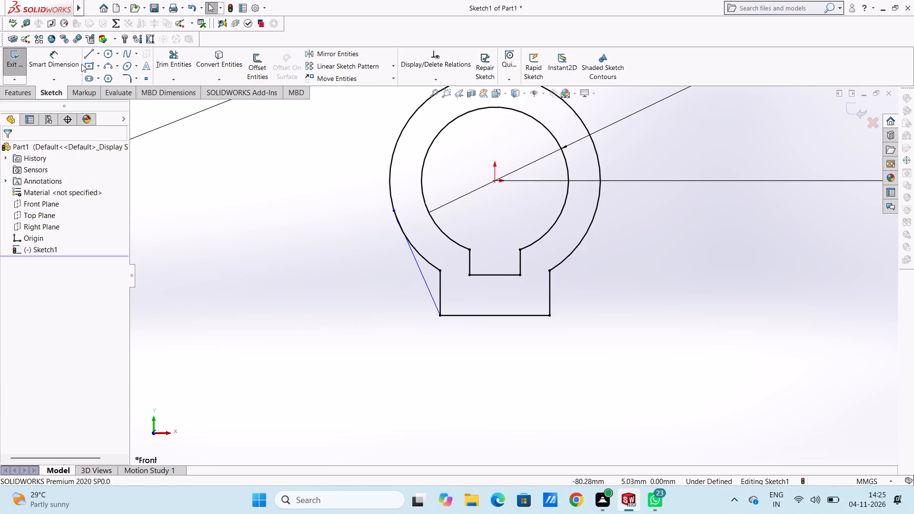
Sketch a slanted line from the bottom tab's lower-right corner up to the outer arc, ending tangent to it.
click(85, 55)
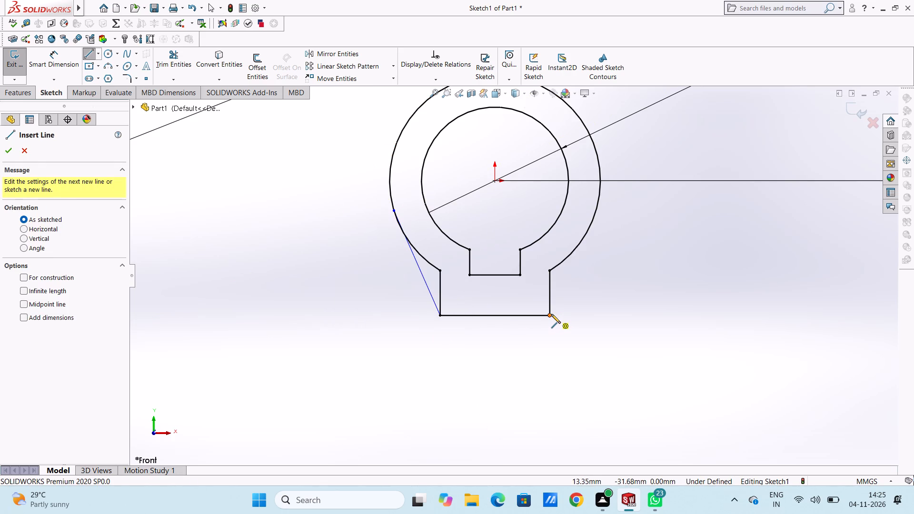
click(551, 314)
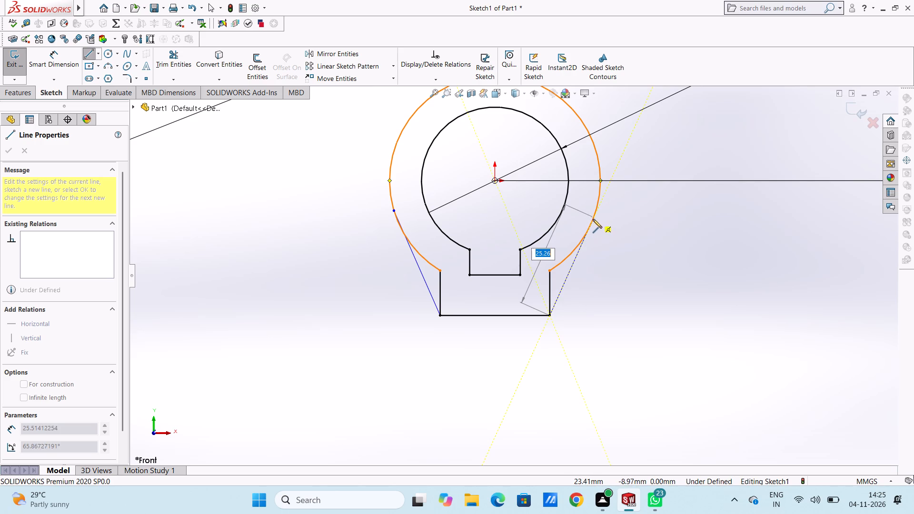
click(589, 224)
right_click(671, 195)
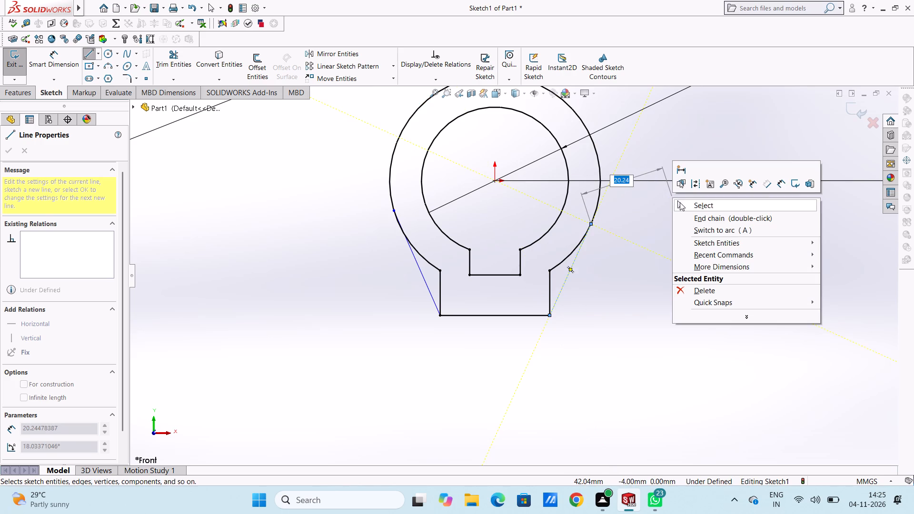
click(680, 202)
click(646, 231)
Add a Tangent relation between the left slanted line and the outer arc.
scroll(622, 251, up, 2)
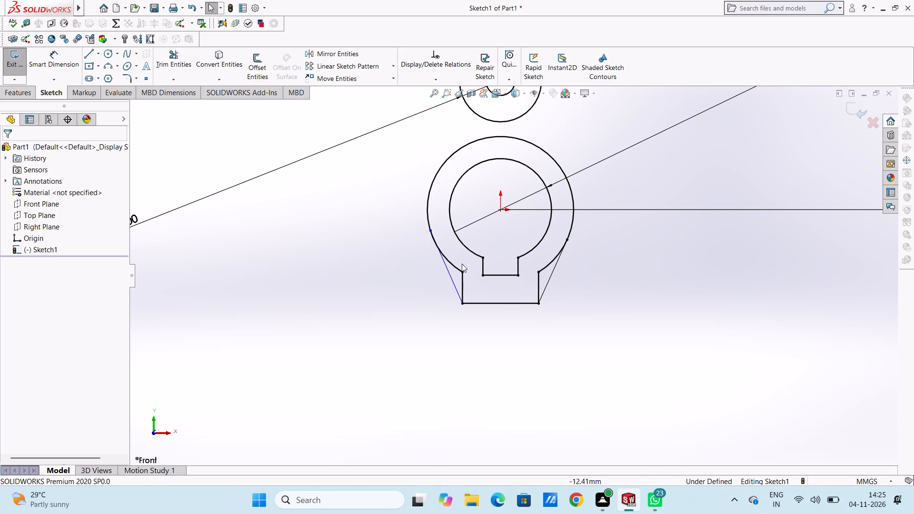
click(453, 279)
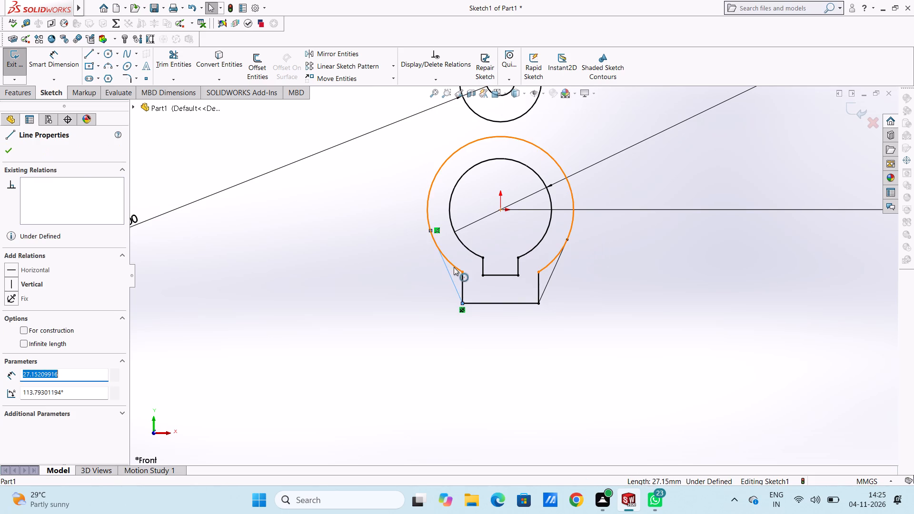
ctrl+click(454, 267)
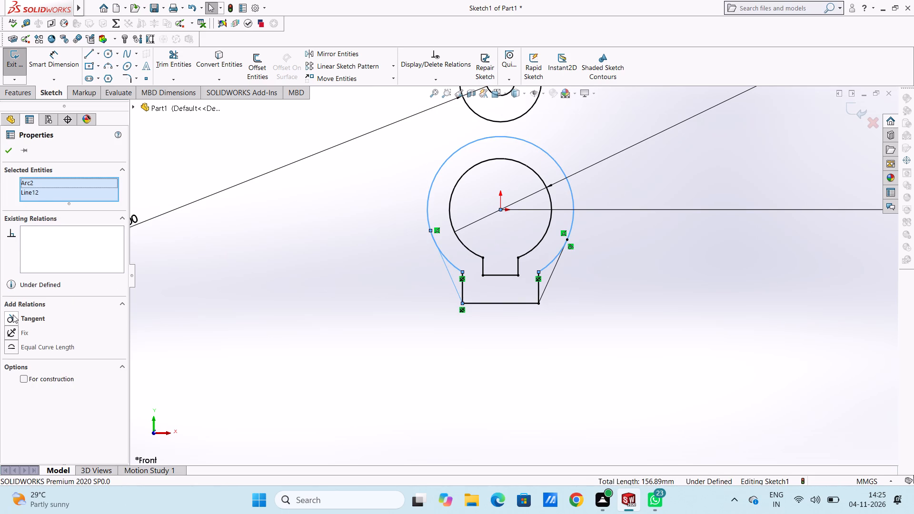
click(13, 315)
click(377, 295)
Trim the tab's two vertical sides and the outer arc's lower ends inside the slanted lines, using Trim to closest.
click(180, 61)
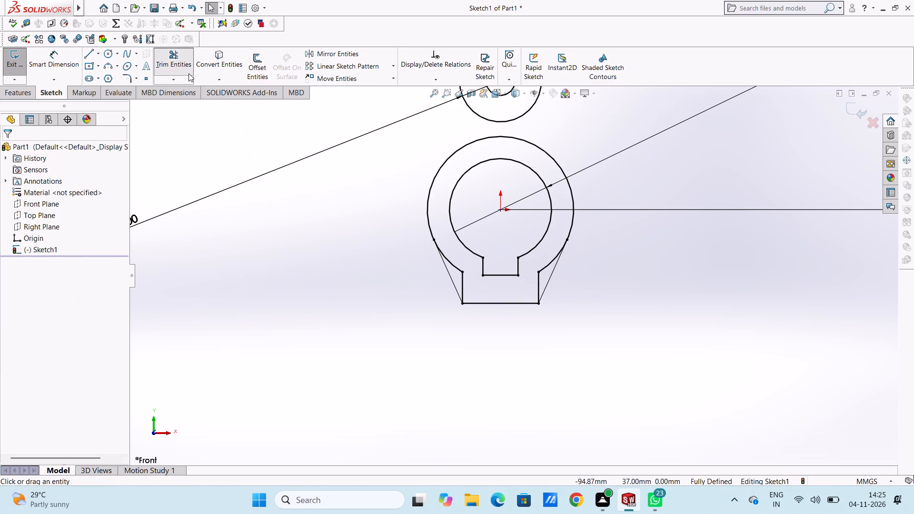
click(457, 267)
click(461, 273)
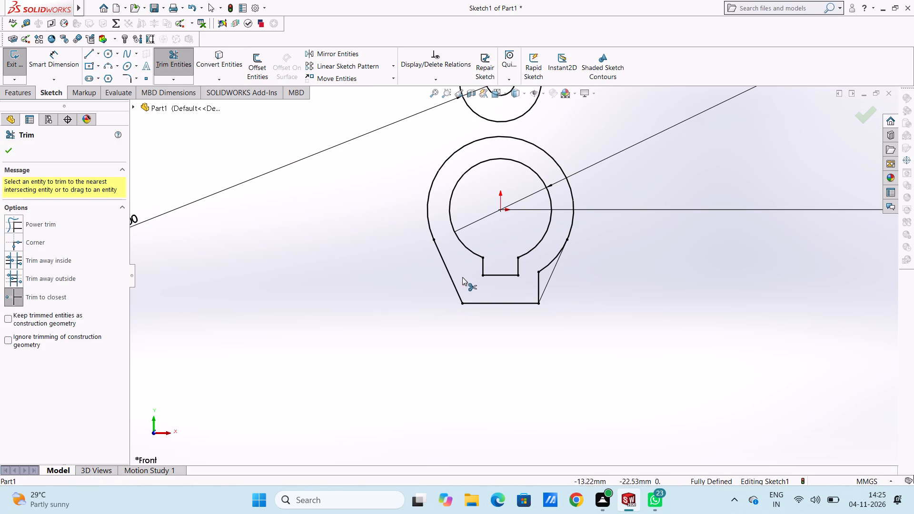
click(545, 267)
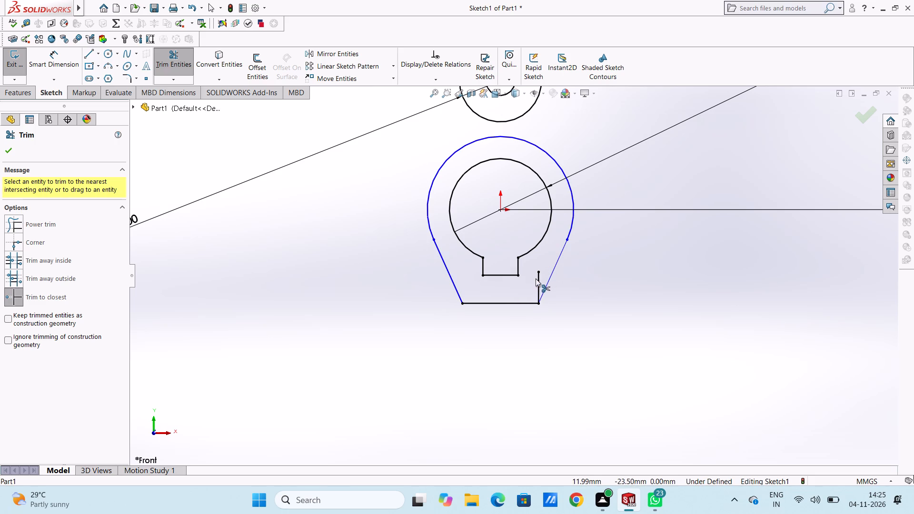
click(536, 280)
click(13, 154)
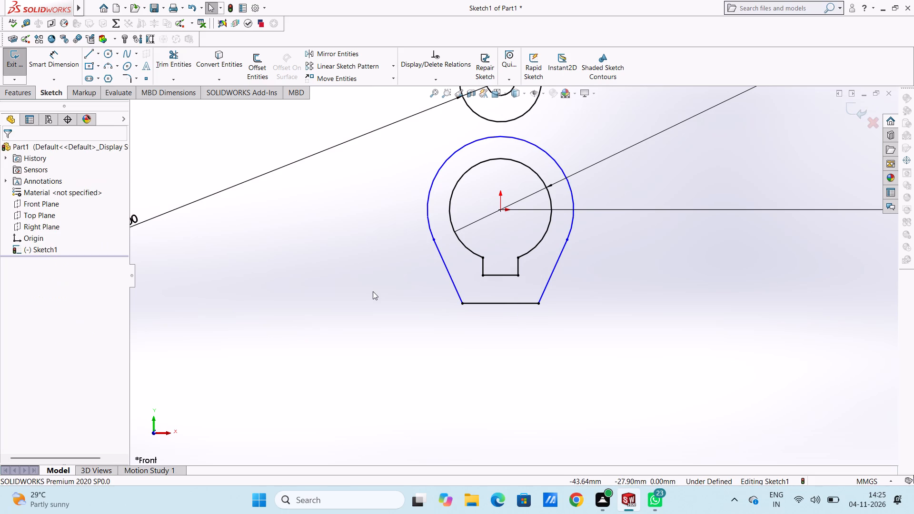
Apply Fix to the profile's lower-right corner and to the point where the right slanted line meets the outer arc.
scroll(373, 291, up, 3)
scroll(550, 241, down, 2)
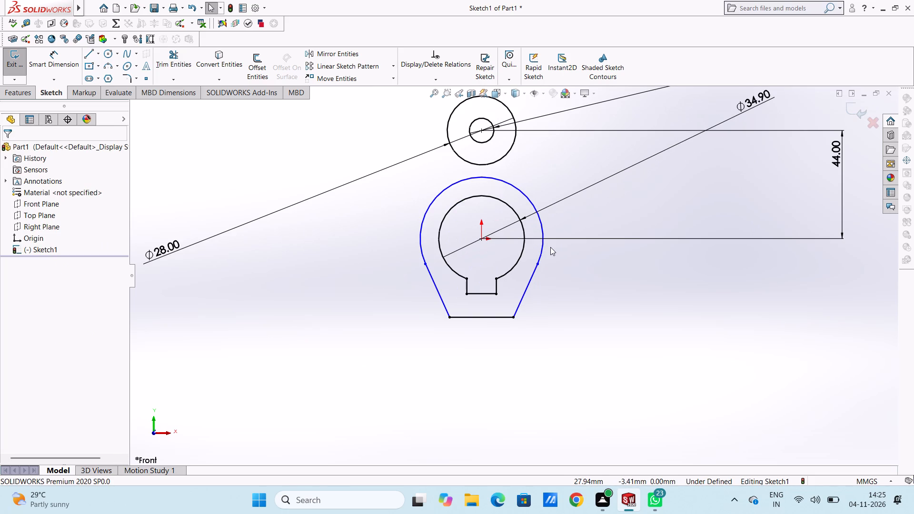
scroll(550, 247, up, 2)
scroll(549, 232, down, 3)
scroll(532, 235, up, 3)
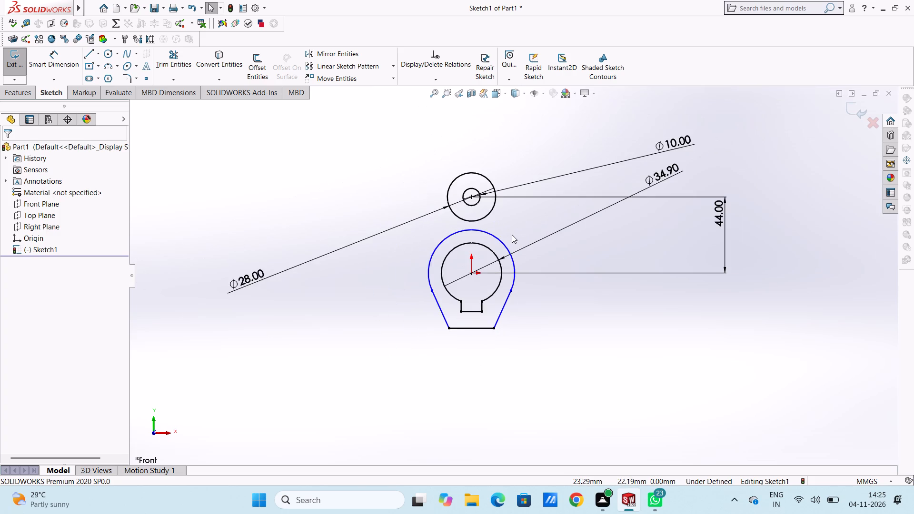
scroll(512, 235, down, 1)
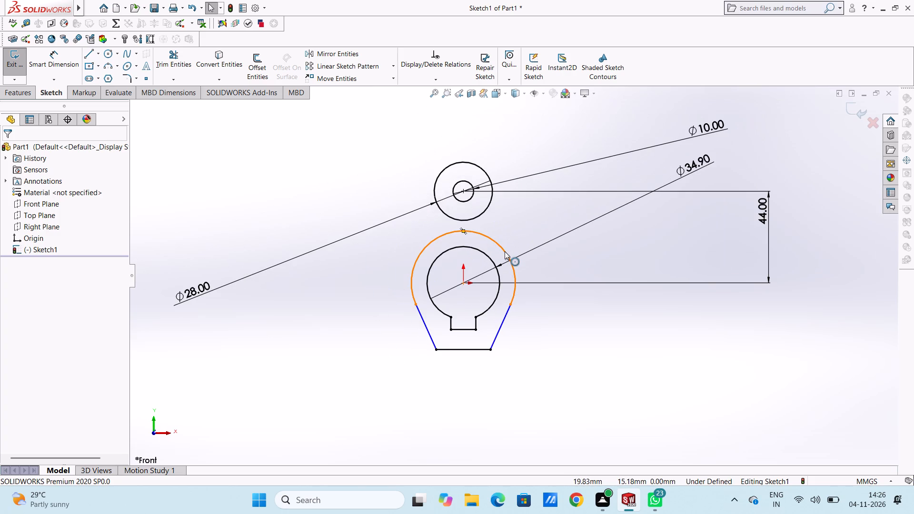
click(491, 350)
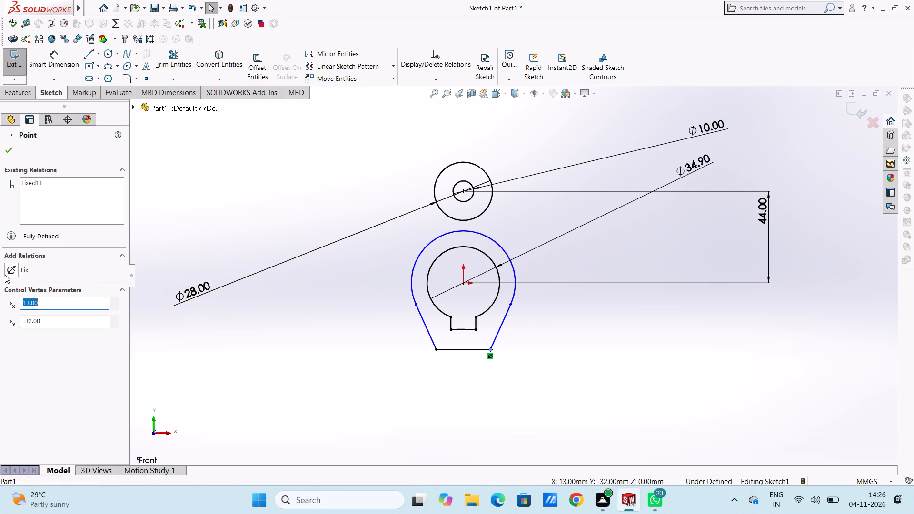
click(10, 271)
click(256, 222)
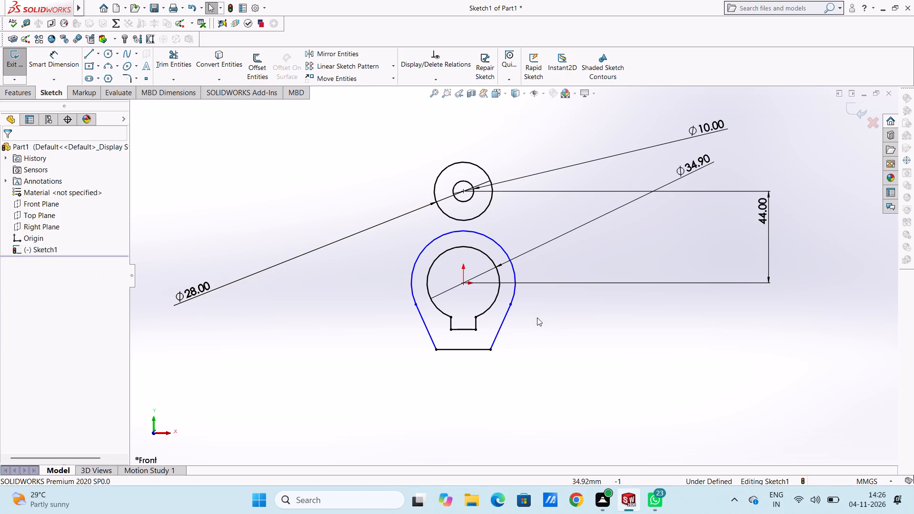
click(511, 306)
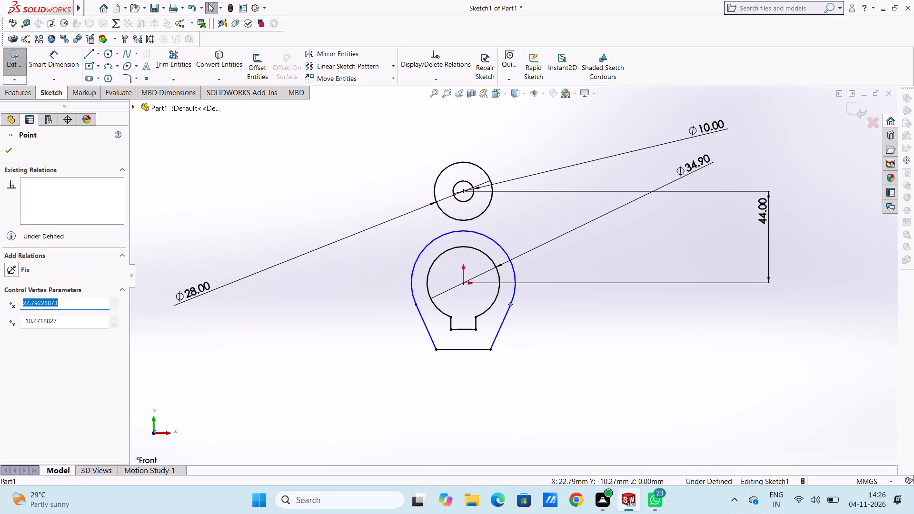
click(10, 272)
click(320, 212)
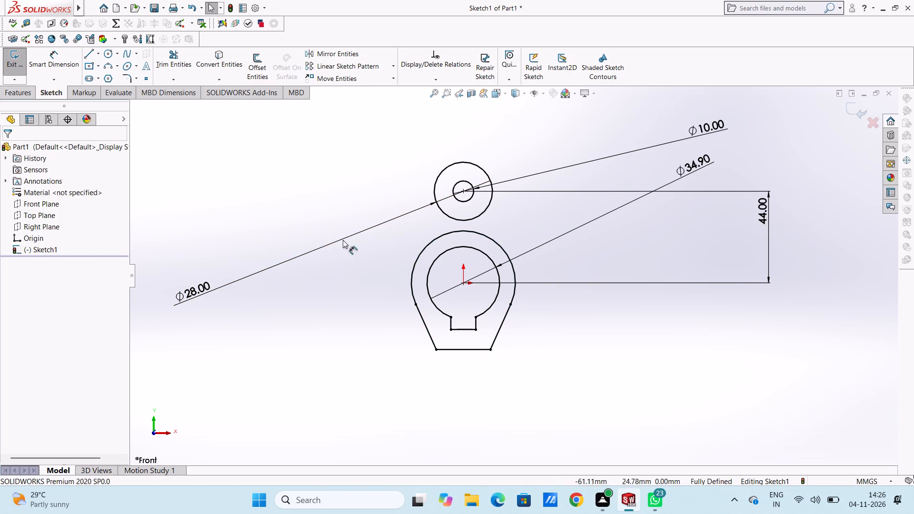
Sketch a circle of about 25 mm radius below the profile, centred about 63 mm vertically below the origin.
scroll(513, 222, up, 1)
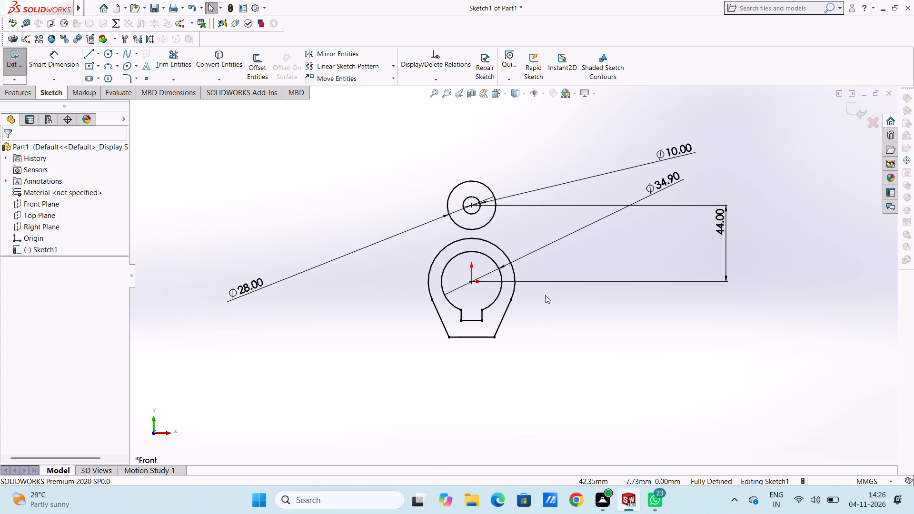
scroll(545, 295, up, 4)
scroll(525, 320, down, 2)
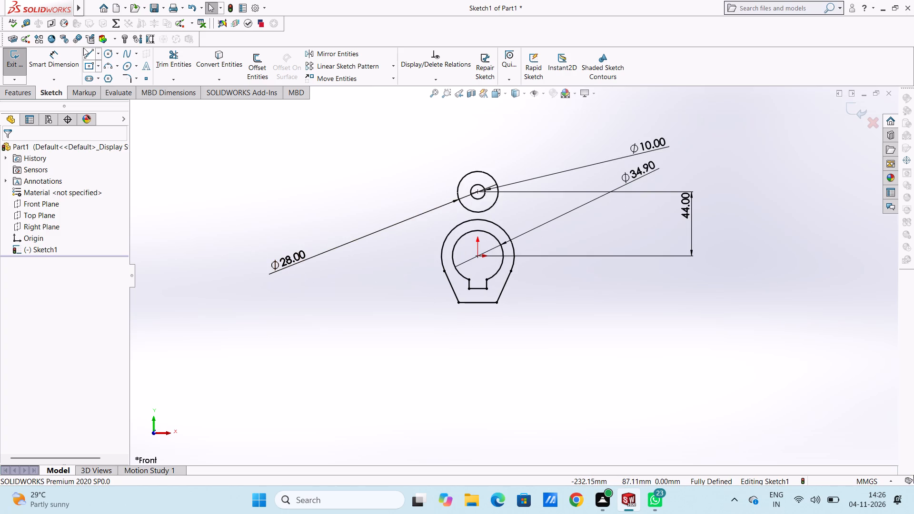
click(109, 55)
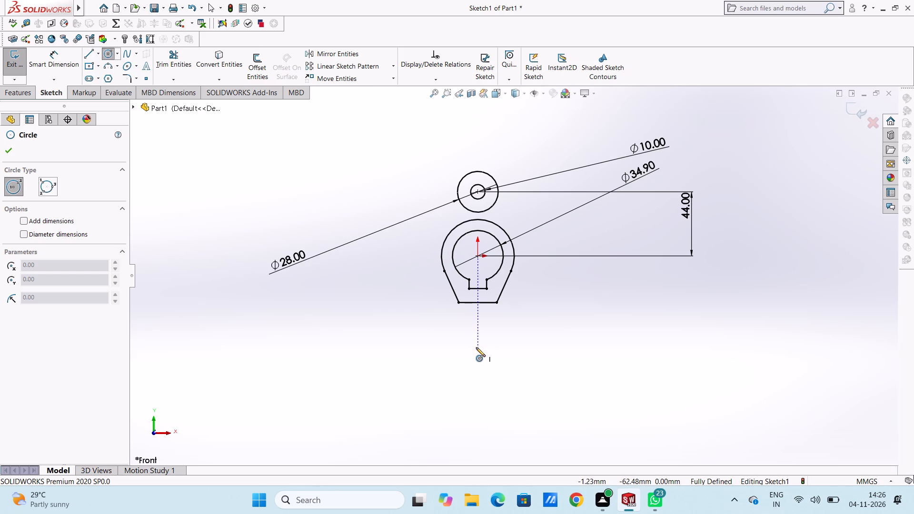
click(476, 347)
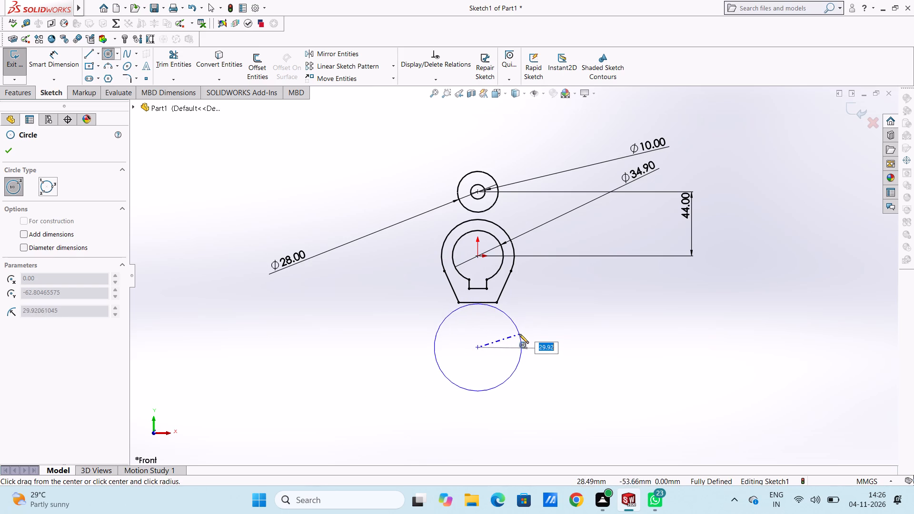
click(513, 332)
right_click(599, 290)
click(607, 298)
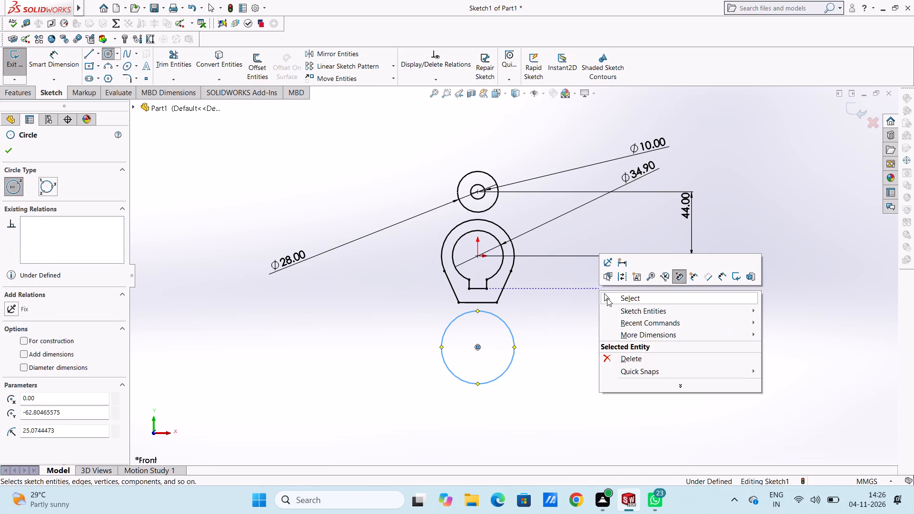
click(593, 306)
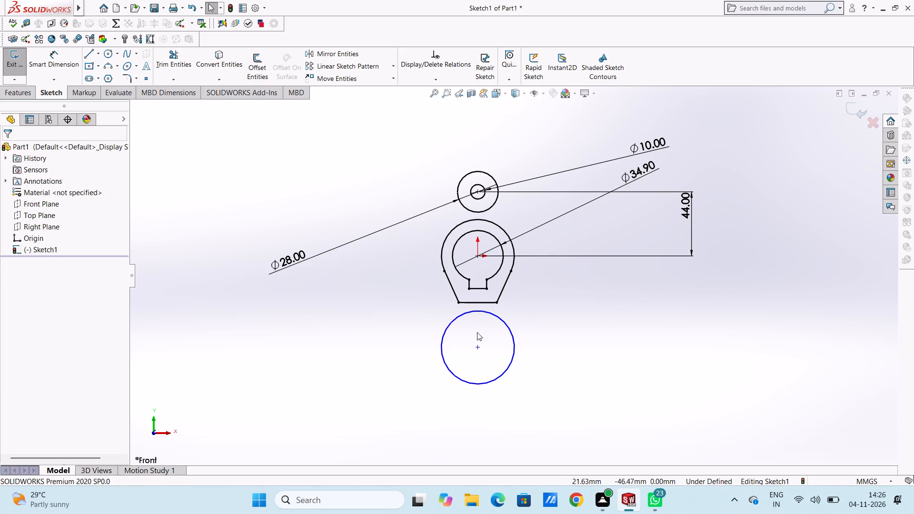
Sketch a concentric inner circle of about 14 mm radius inside the new lower circle.
click(106, 55)
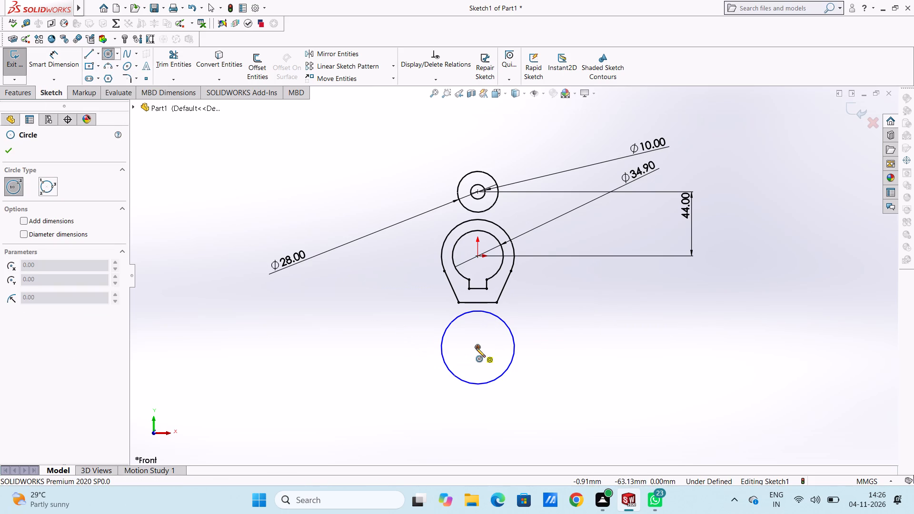
click(476, 348)
click(493, 362)
right_click(618, 290)
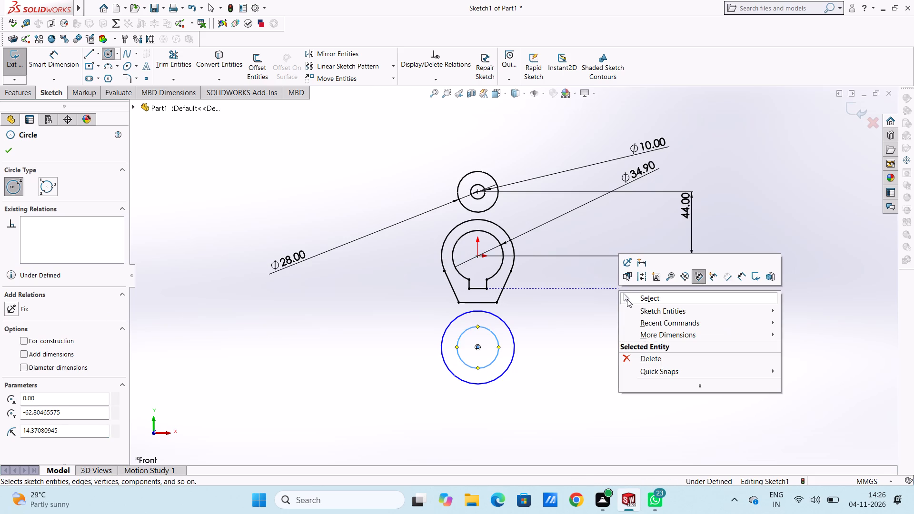
click(627, 297)
click(612, 316)
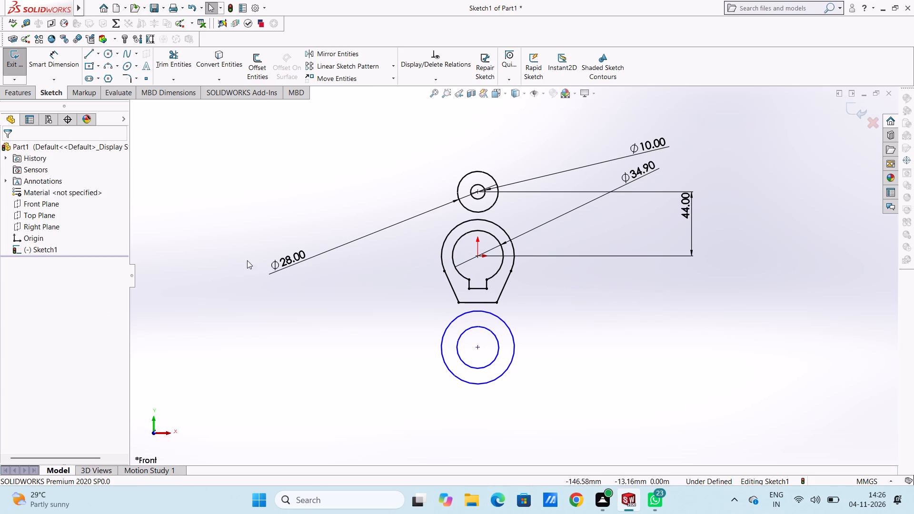
Dimension the lower outer circle with a diameter of 65 mm.
click(63, 56)
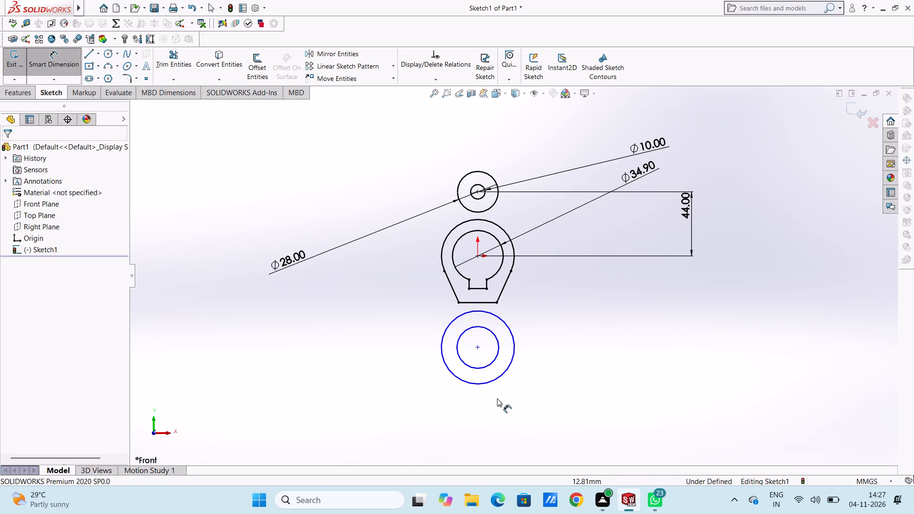
click(467, 381)
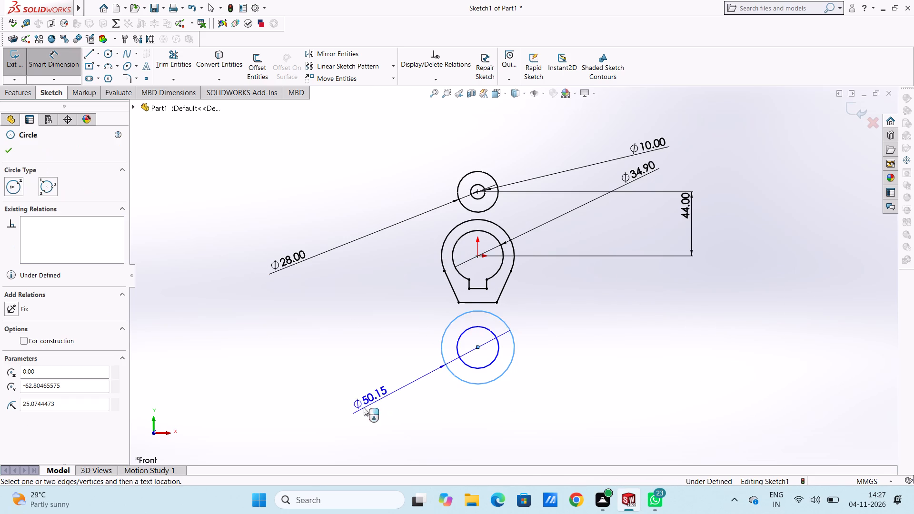
click(288, 409)
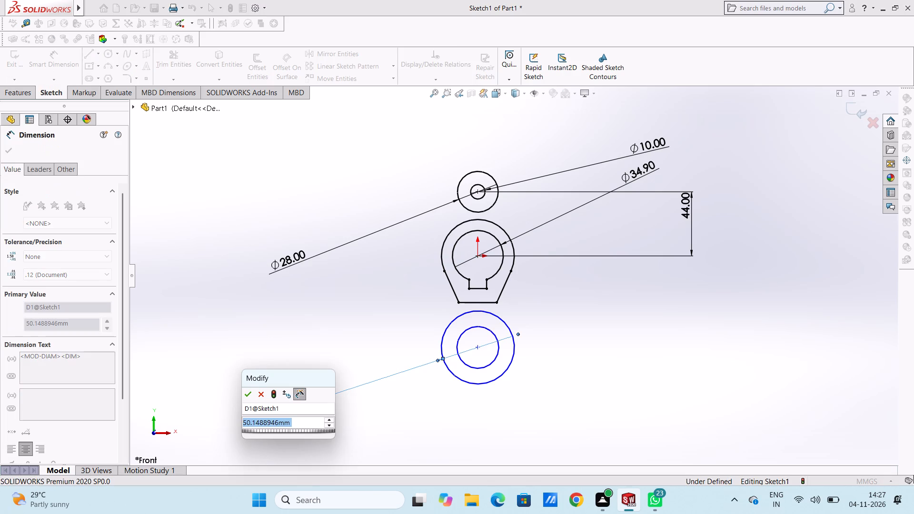
text(65)
key(Return)
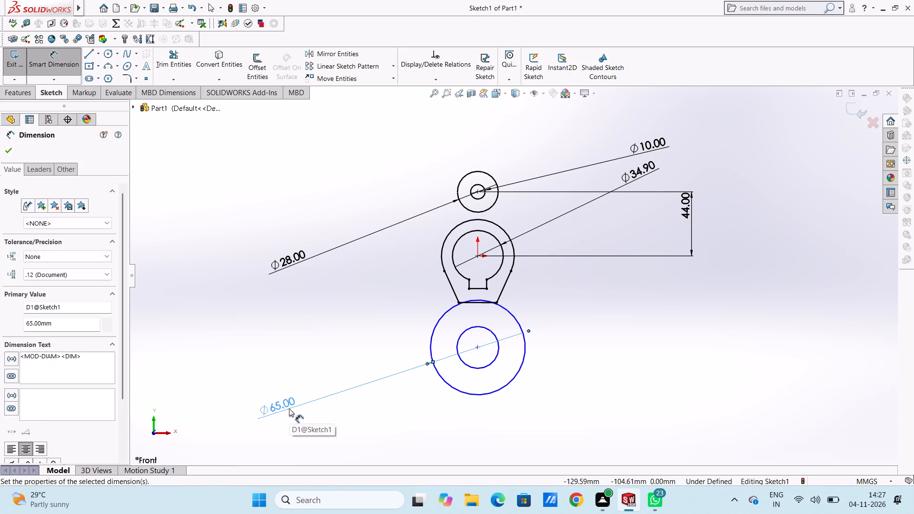
click(316, 347)
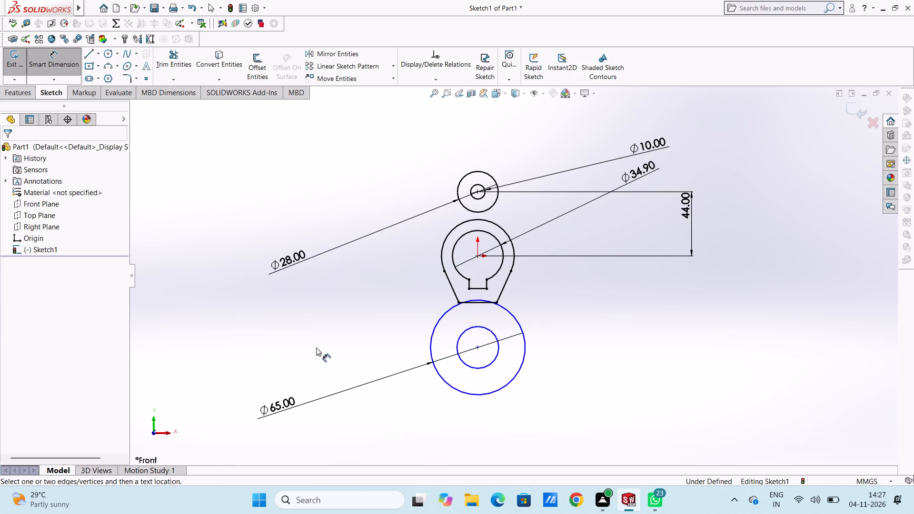
Dimension the lower inner circle with a diameter of 41.25 mm.
click(493, 363)
click(670, 432)
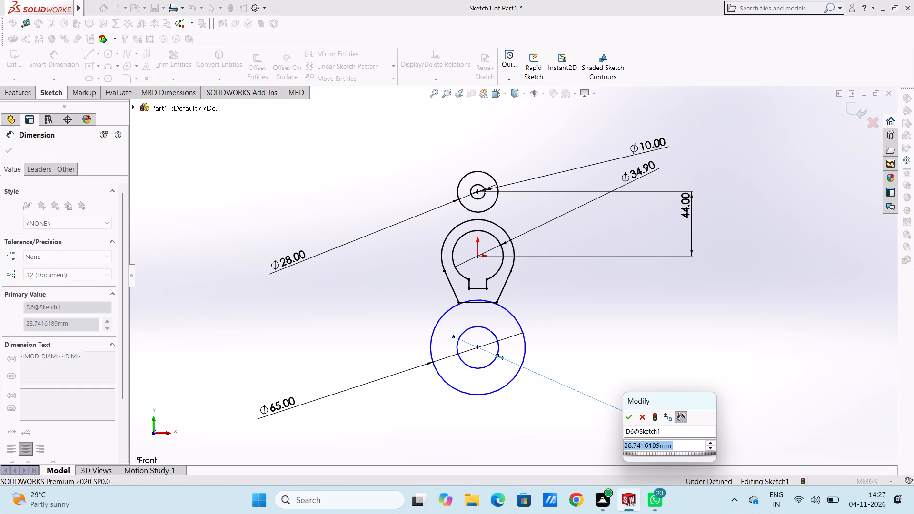
text(41.25)
key(Return)
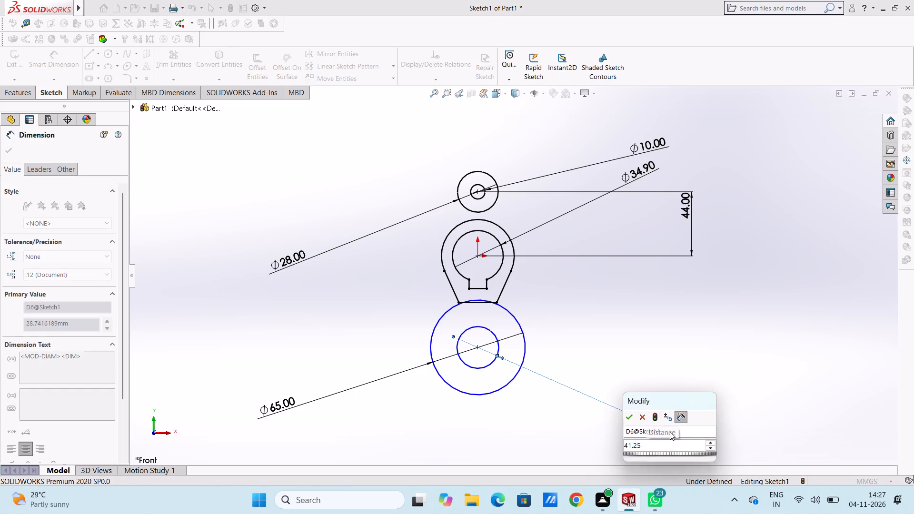
click(520, 404)
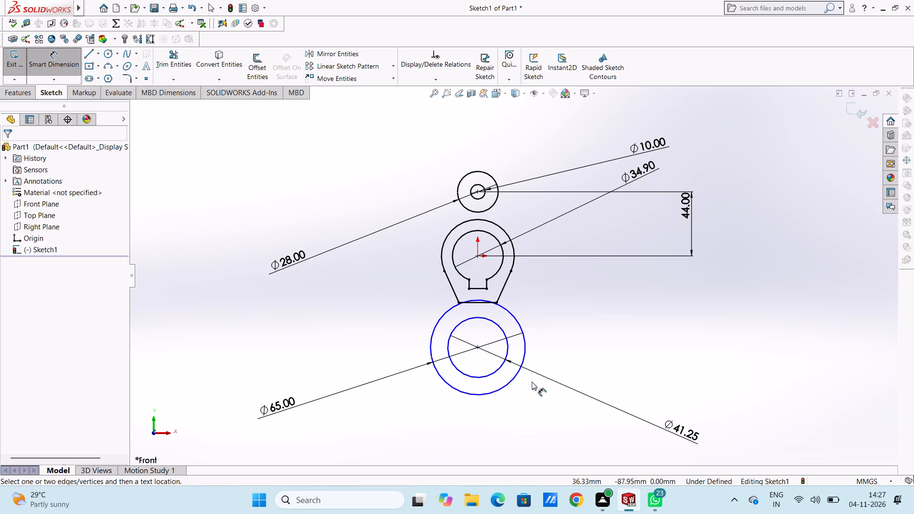
Dimension the vertical distance from the origin to the lower circles' centre as 96 mm.
scroll(535, 400, up, 2)
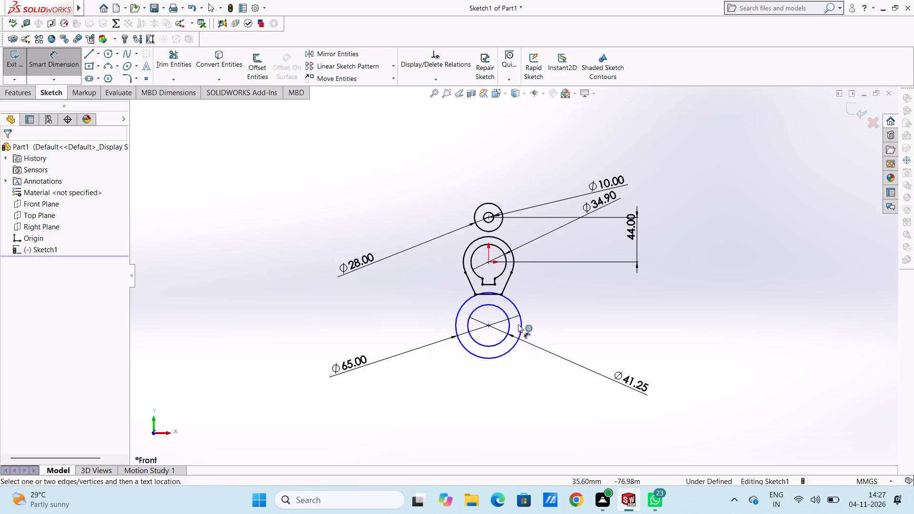
scroll(507, 296, down, 1)
click(486, 256)
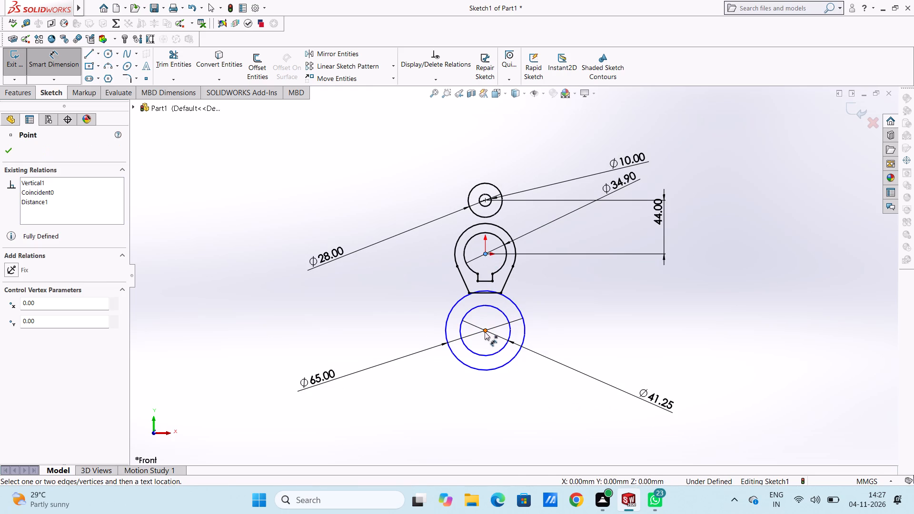
click(485, 332)
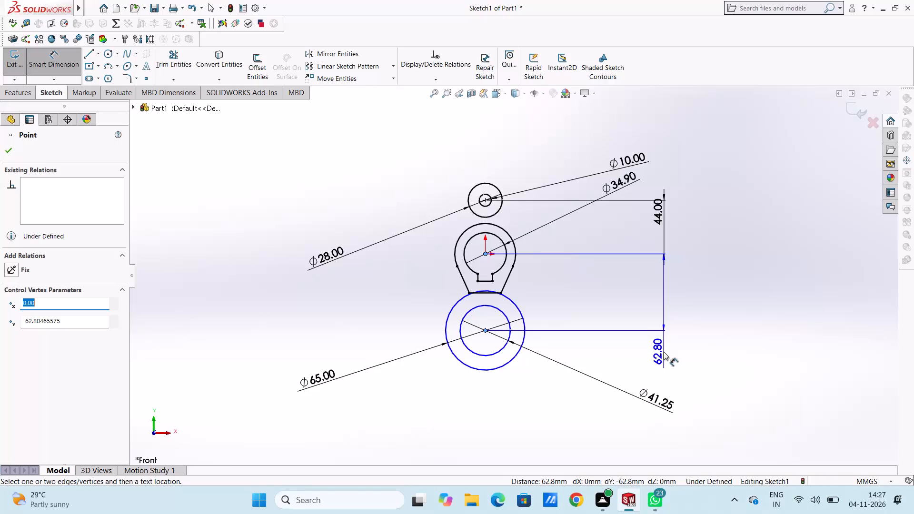
click(664, 352)
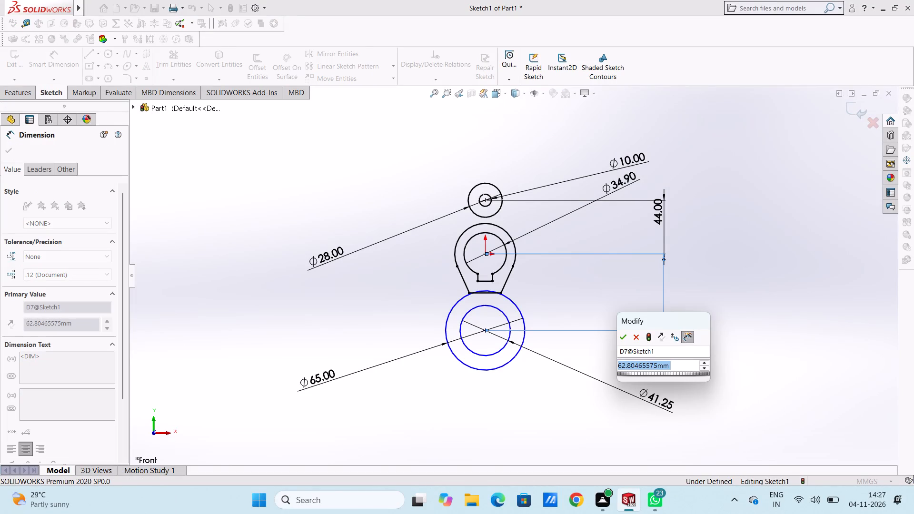
text(96)
key(Return)
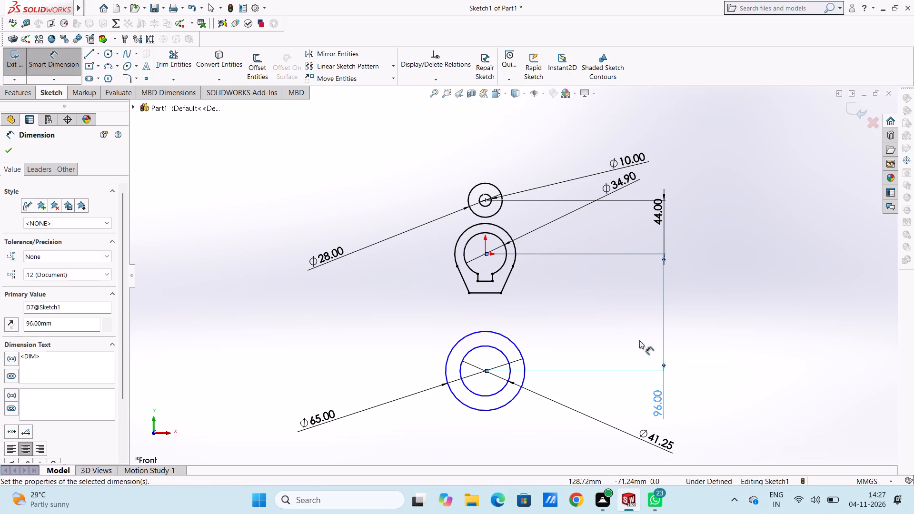
click(625, 329)
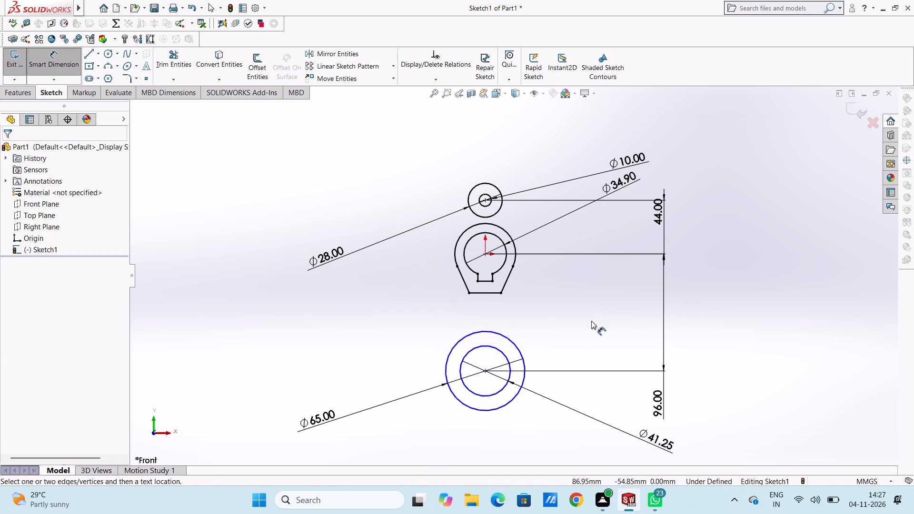
scroll(586, 362, up, 2)
scroll(514, 306, down, 2)
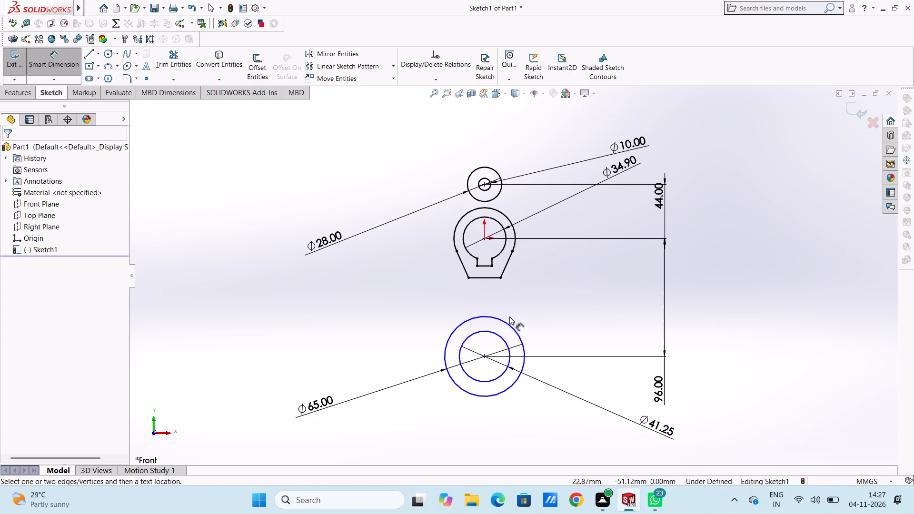
click(50, 65)
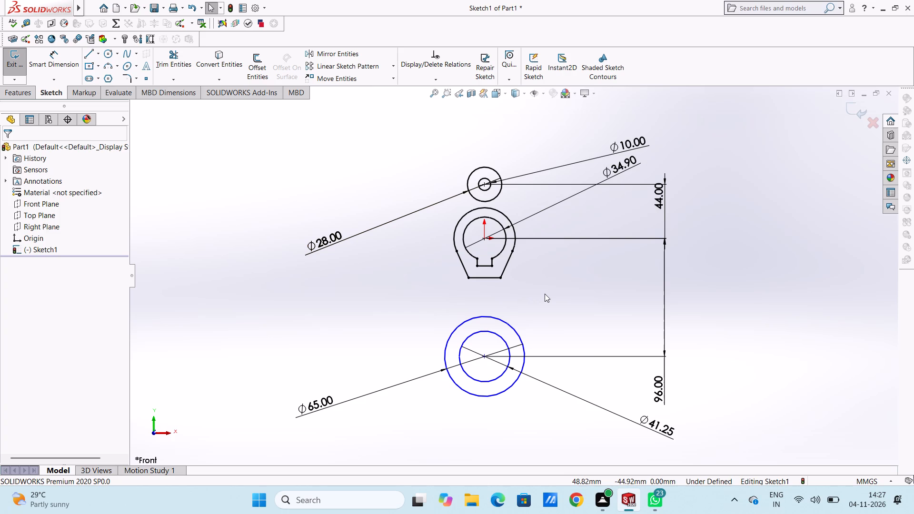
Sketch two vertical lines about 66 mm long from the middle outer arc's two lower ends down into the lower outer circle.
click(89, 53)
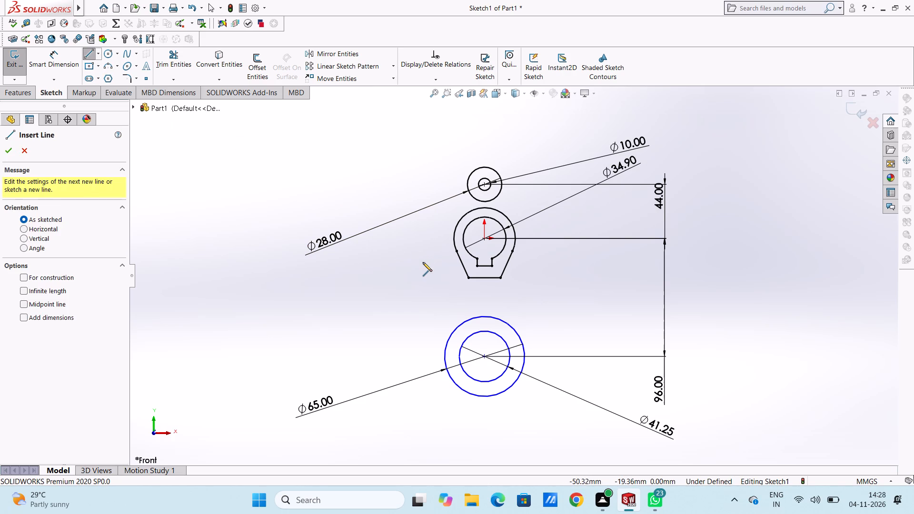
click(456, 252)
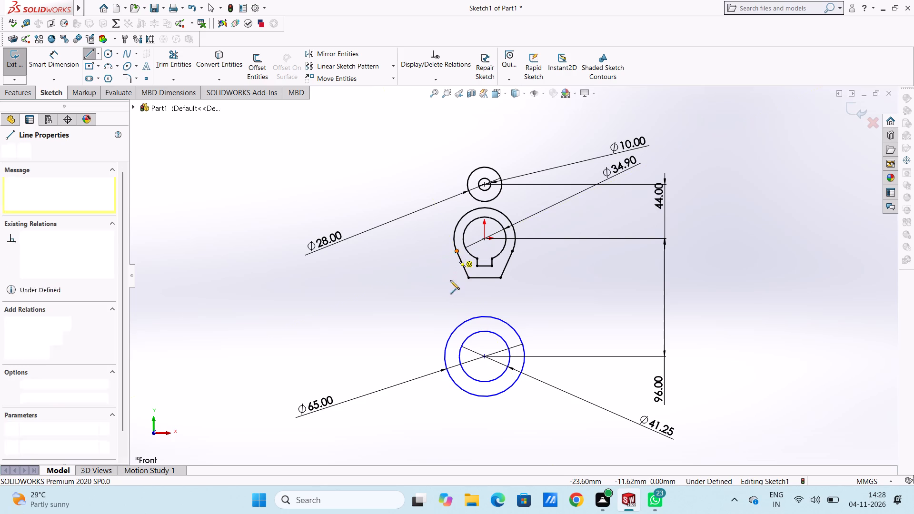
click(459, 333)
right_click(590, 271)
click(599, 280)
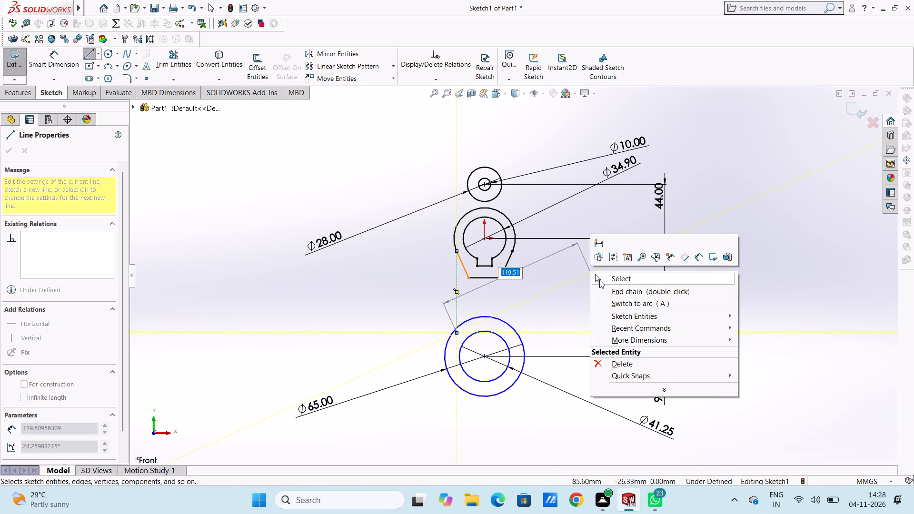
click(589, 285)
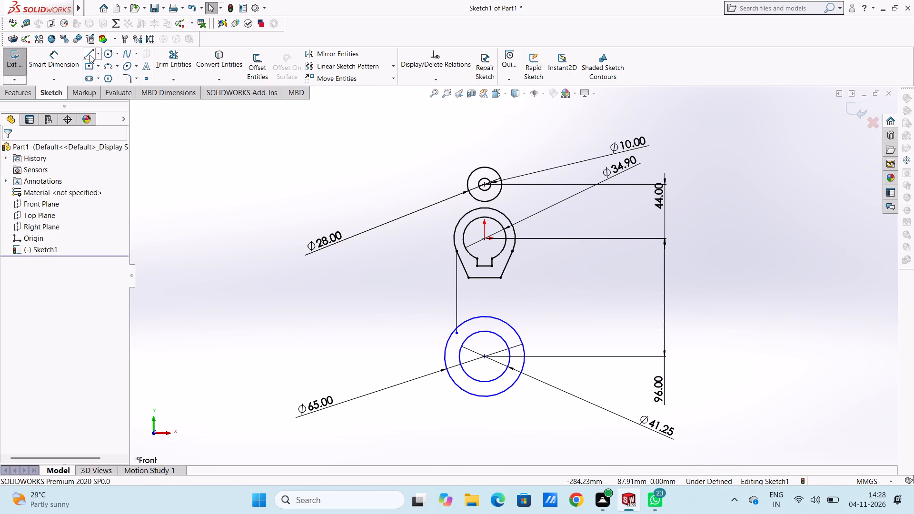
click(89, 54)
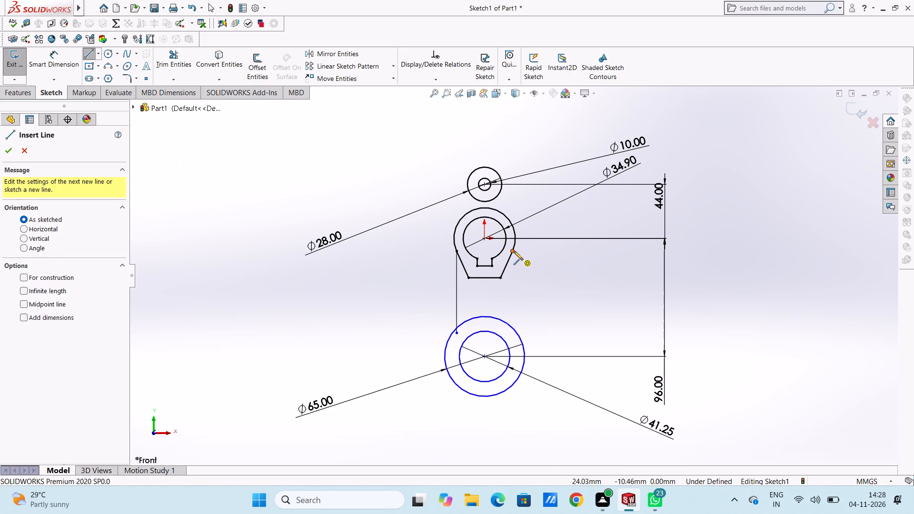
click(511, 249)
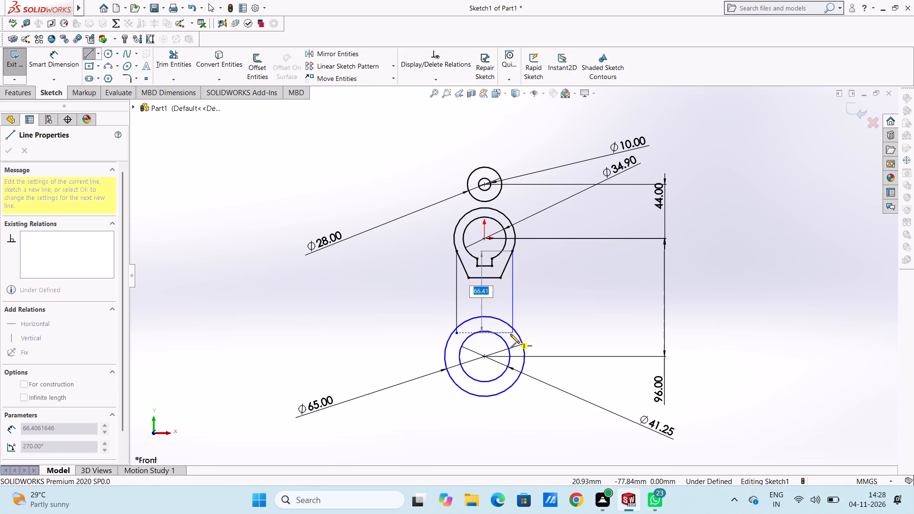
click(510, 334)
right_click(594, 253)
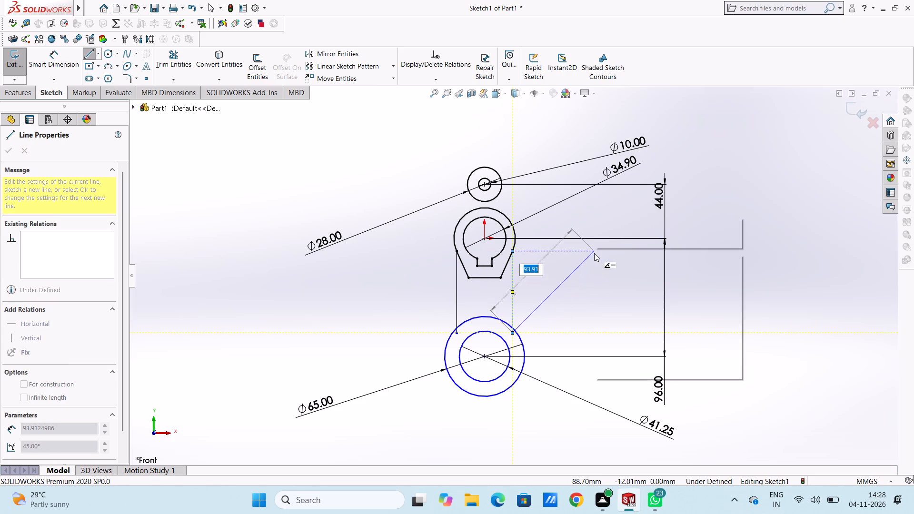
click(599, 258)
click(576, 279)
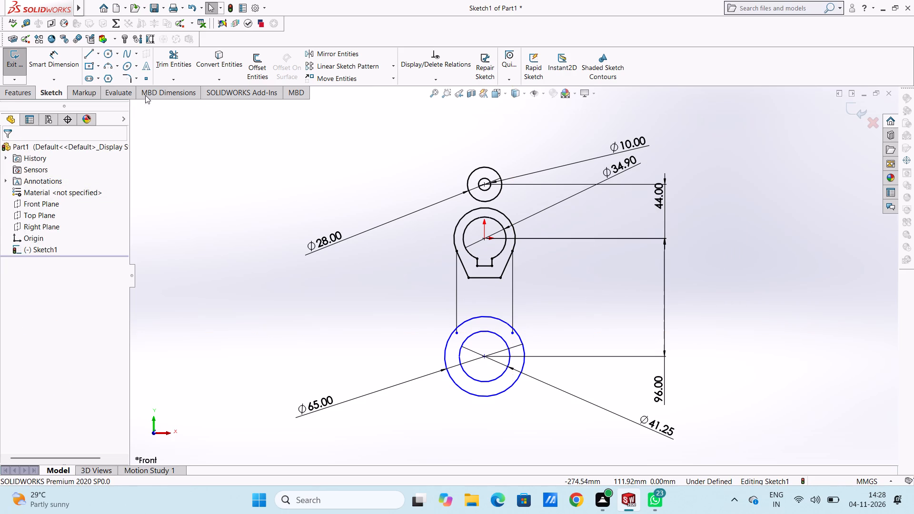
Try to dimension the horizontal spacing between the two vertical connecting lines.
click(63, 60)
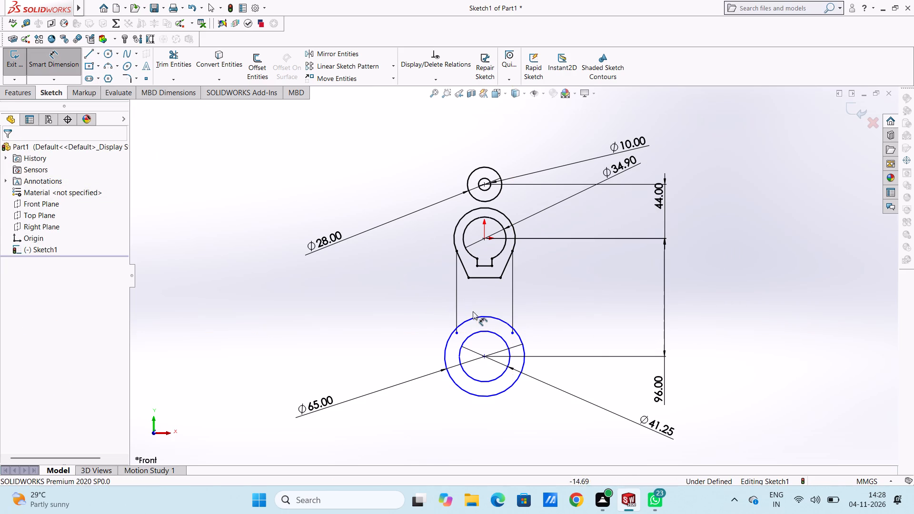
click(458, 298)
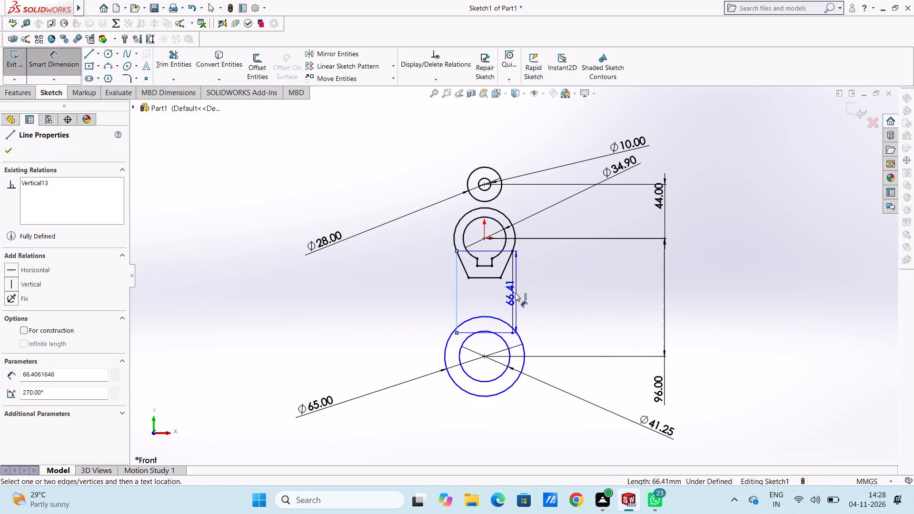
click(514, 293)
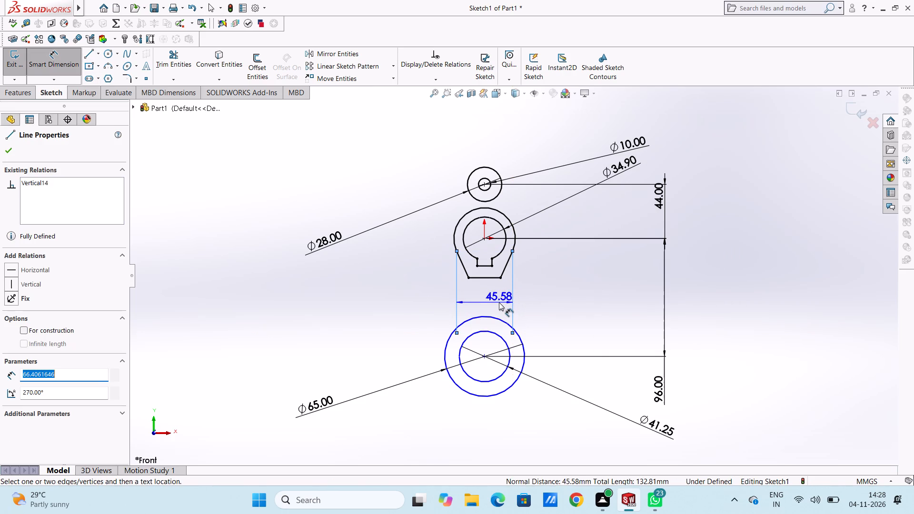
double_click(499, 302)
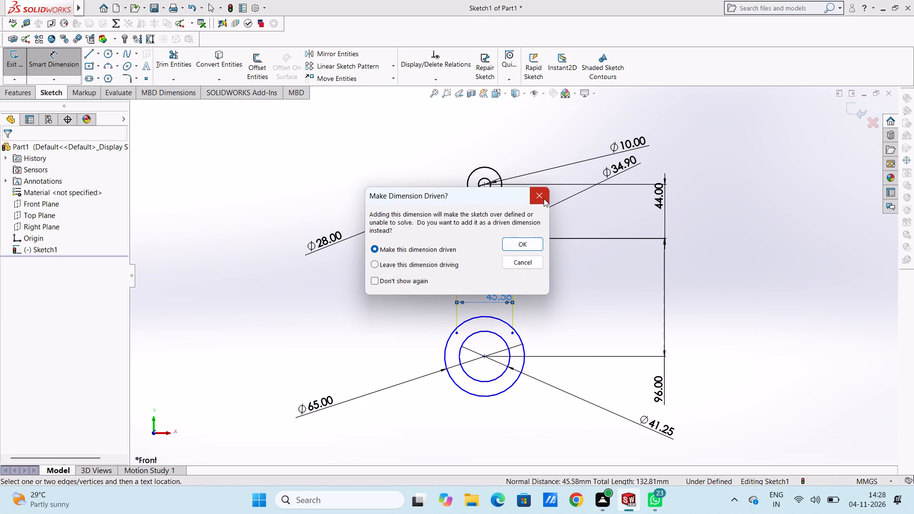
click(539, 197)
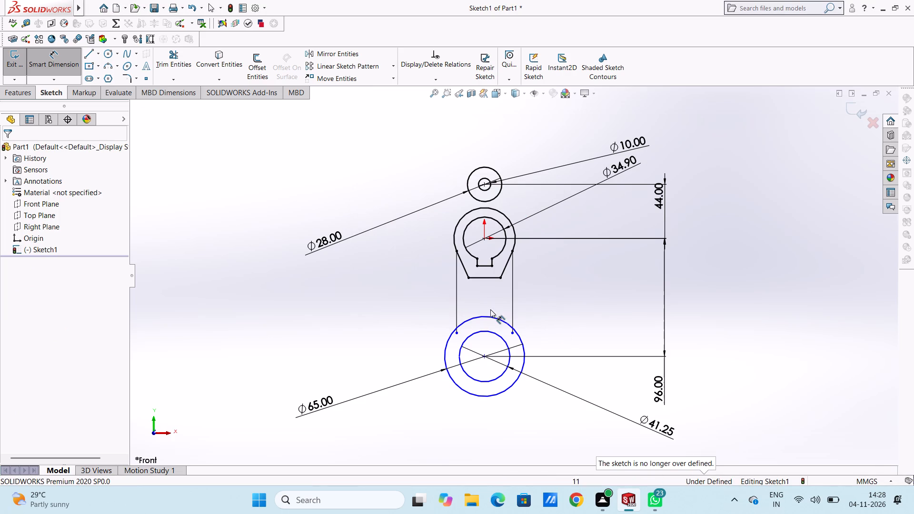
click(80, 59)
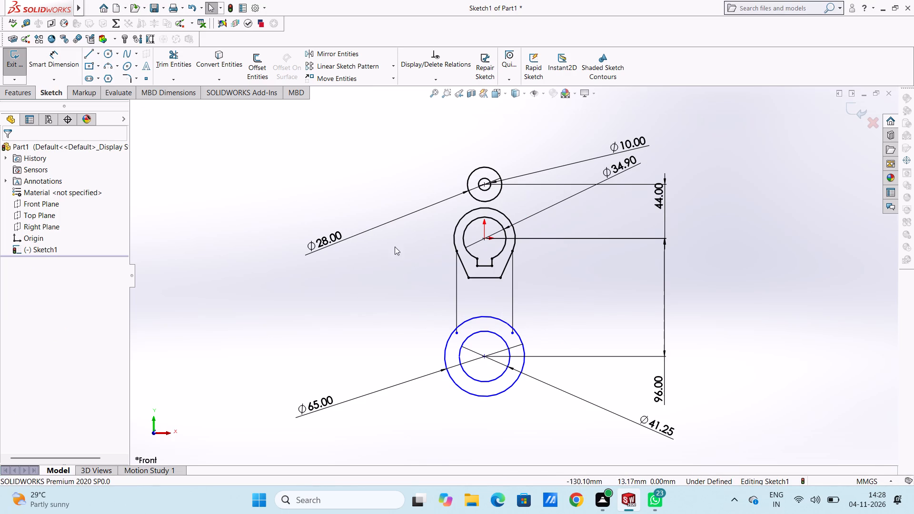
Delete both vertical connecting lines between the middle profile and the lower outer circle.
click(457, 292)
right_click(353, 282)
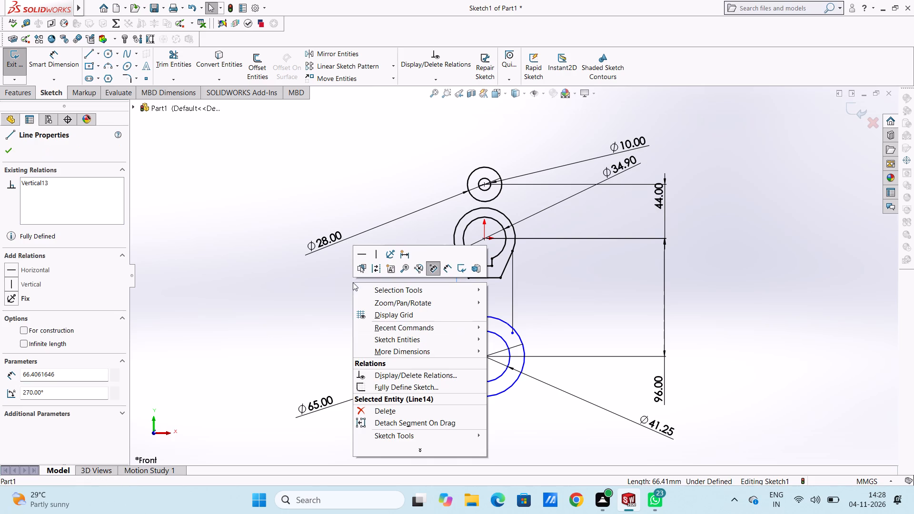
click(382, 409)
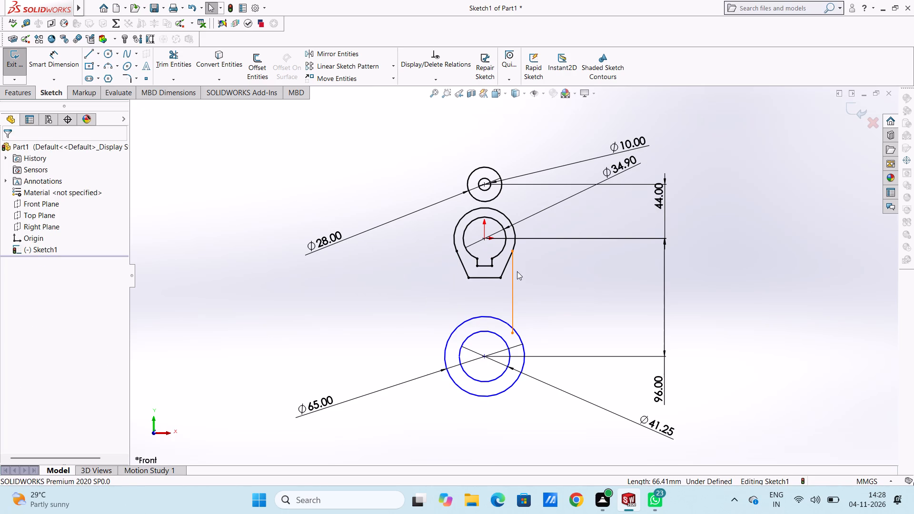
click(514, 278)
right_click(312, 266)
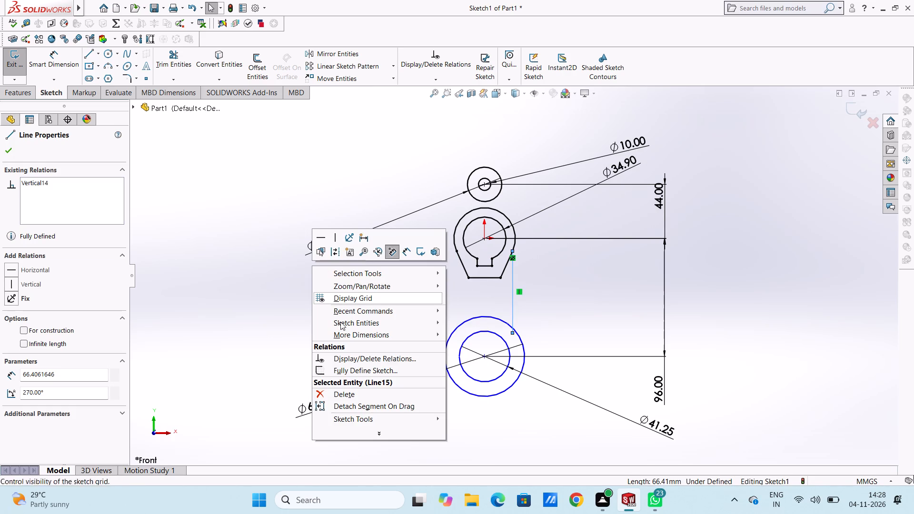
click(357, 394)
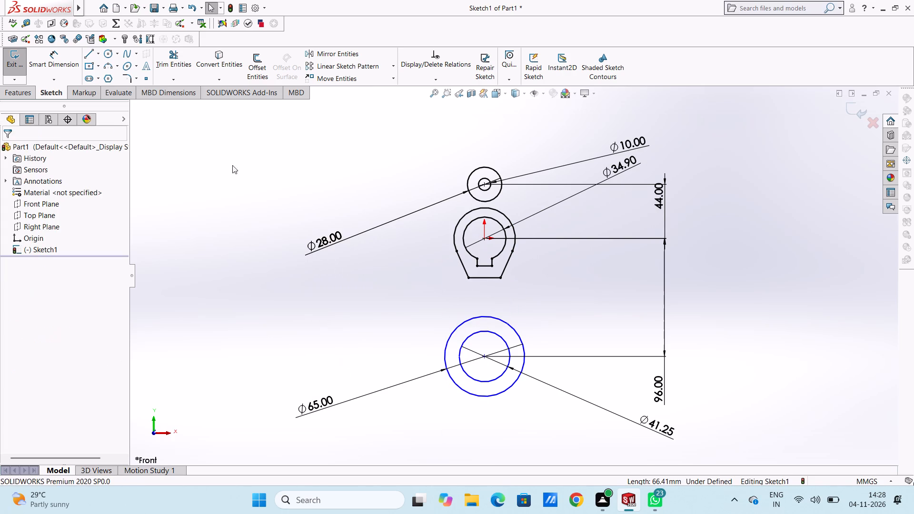
Sketch a vertical line from the lower circles' centre up to the origin.
click(89, 53)
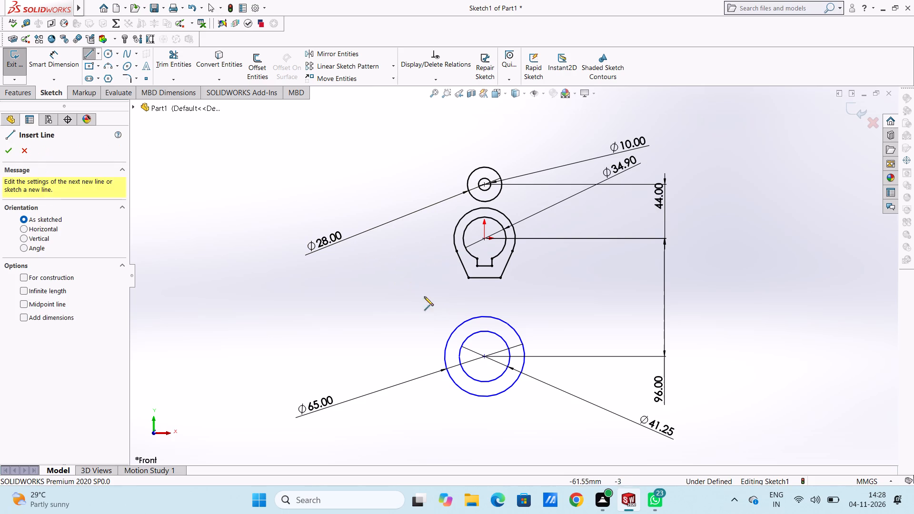
scroll(507, 334, down, 3)
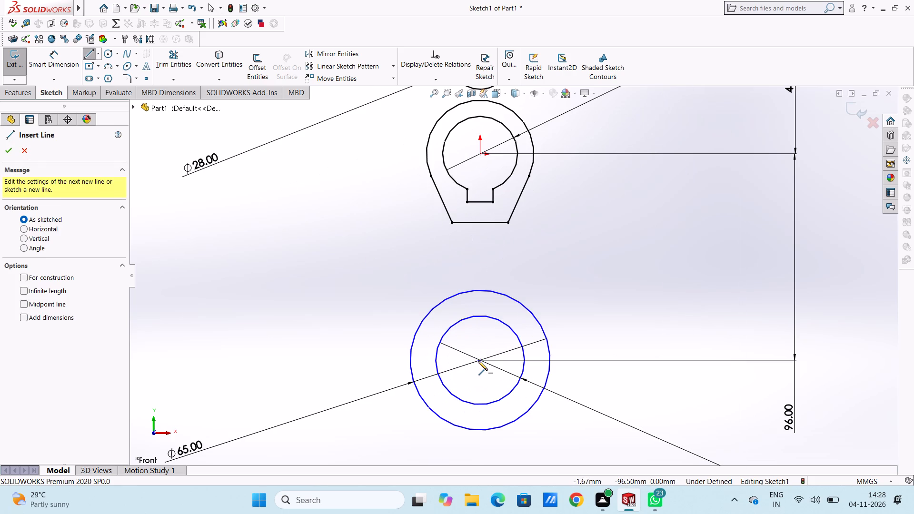
click(479, 361)
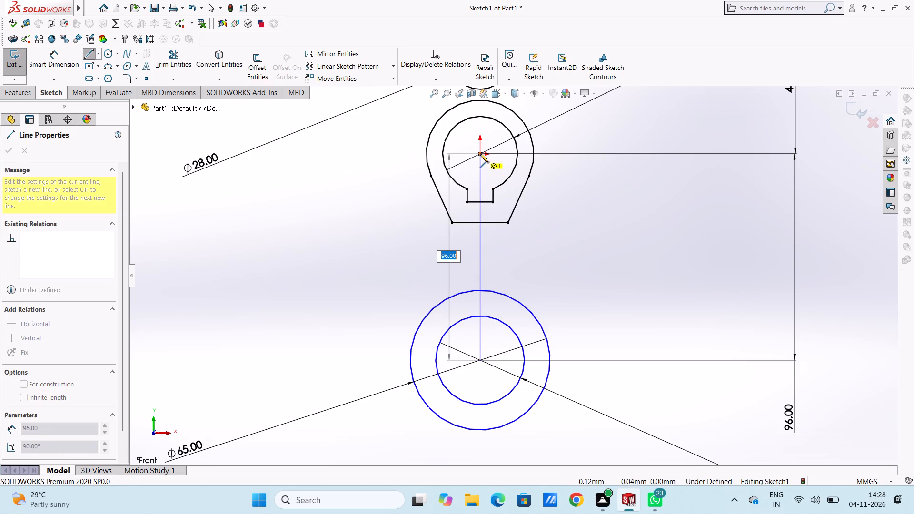
click(480, 154)
right_click(643, 245)
double_click(653, 252)
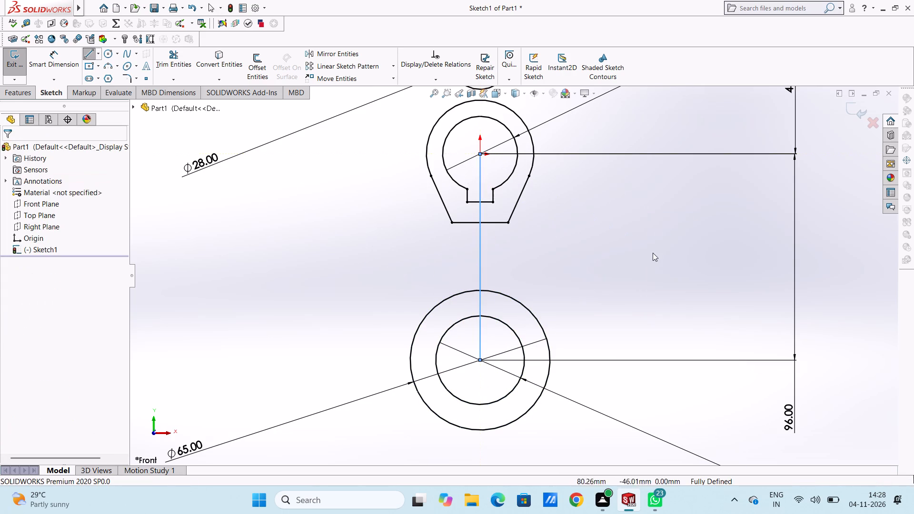
Offset the vertical centre line by 22 mm in both directions, with dimensions added.
click(255, 59)
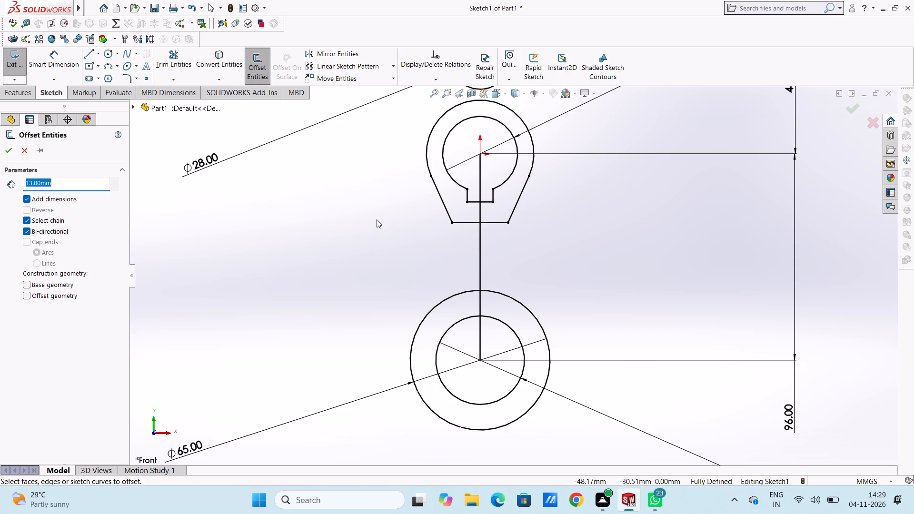
text(22)
key(Return)
click(477, 251)
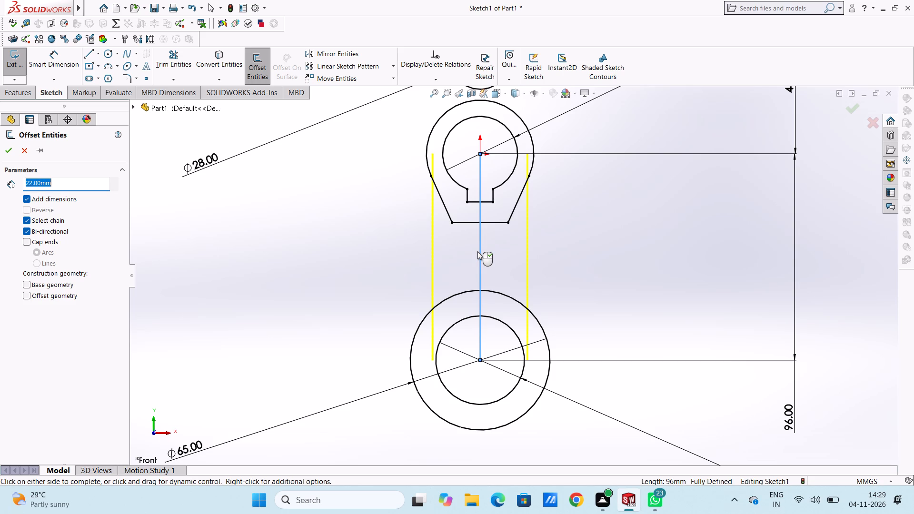
click(5, 153)
click(288, 270)
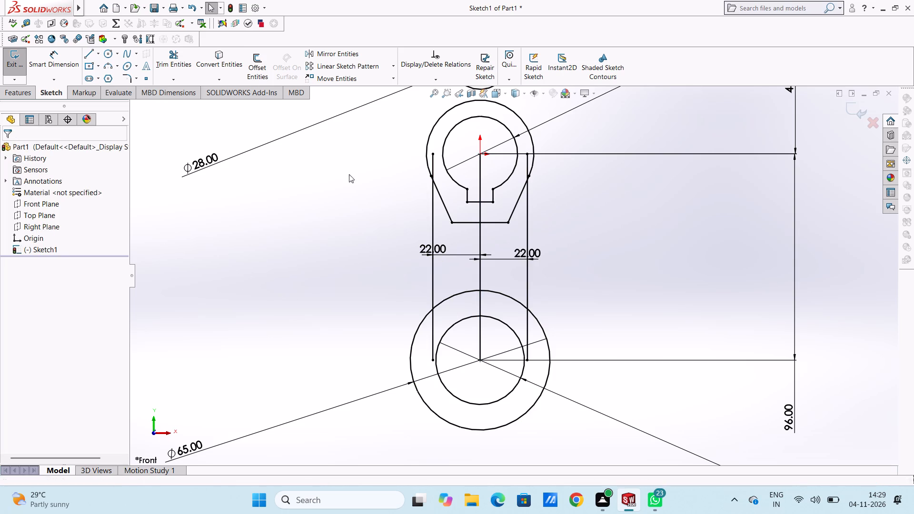
Trim the two offset lines above the tapered sides and the centre line's portions inside the middle profile.
click(173, 56)
scroll(542, 182, down, 2)
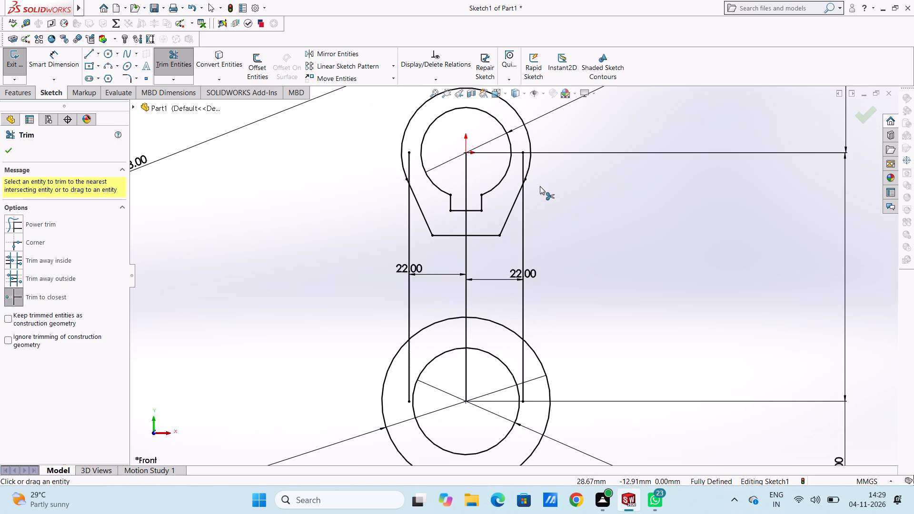
scroll(514, 143, down, 3)
click(523, 209)
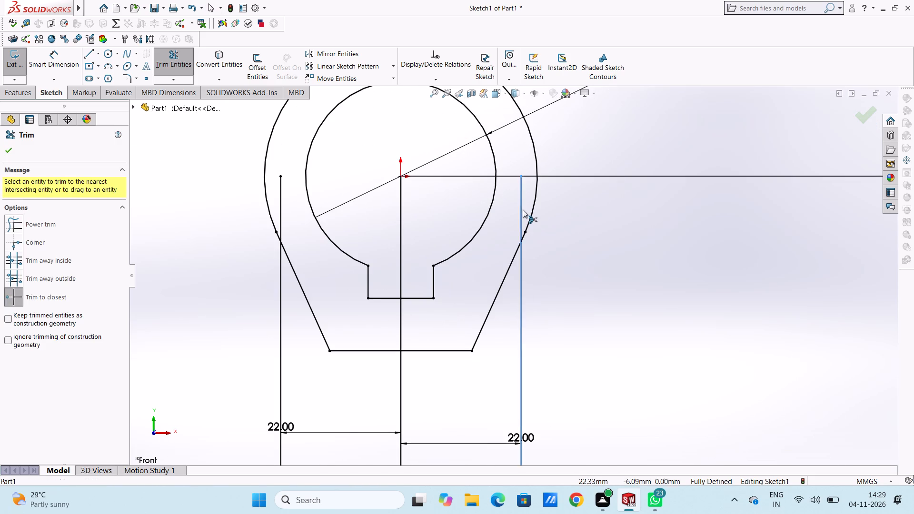
click(281, 209)
scroll(368, 282, up, 5)
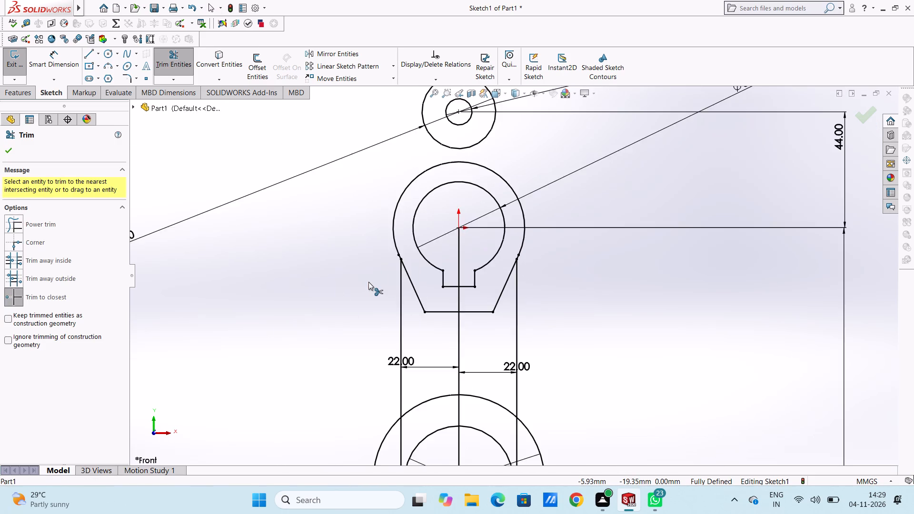
scroll(368, 282, up, 5)
scroll(484, 268, down, 4)
scroll(529, 279, down, 4)
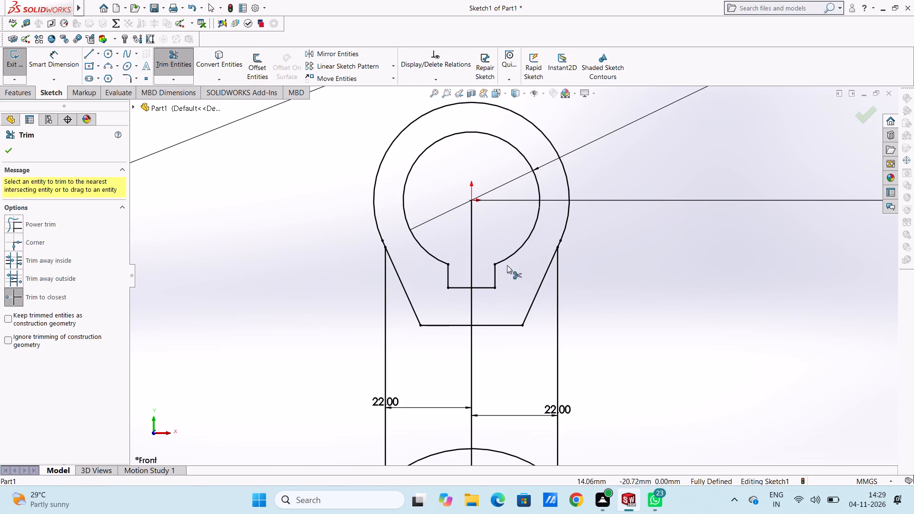
click(469, 227)
click(472, 301)
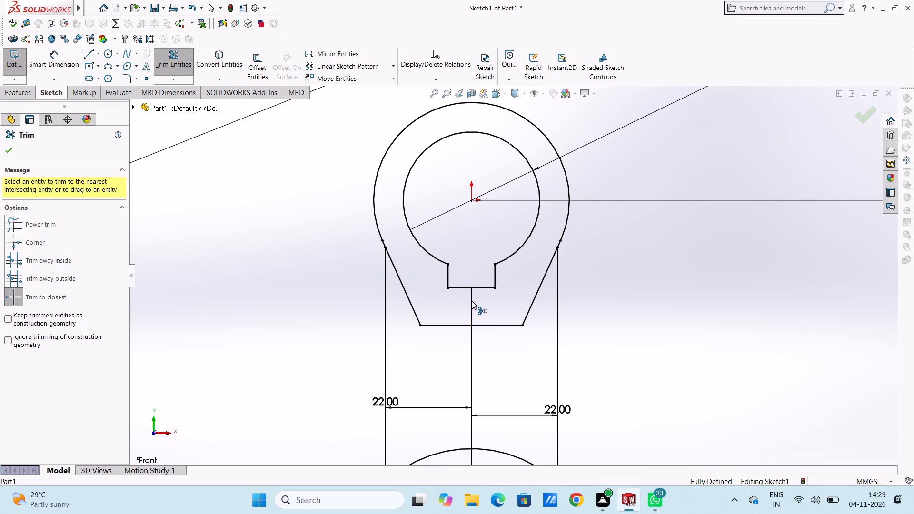
Trim the lower ends of both offset lines back to the lower outer circle.
scroll(516, 356, up, 7)
scroll(516, 356, down, 7)
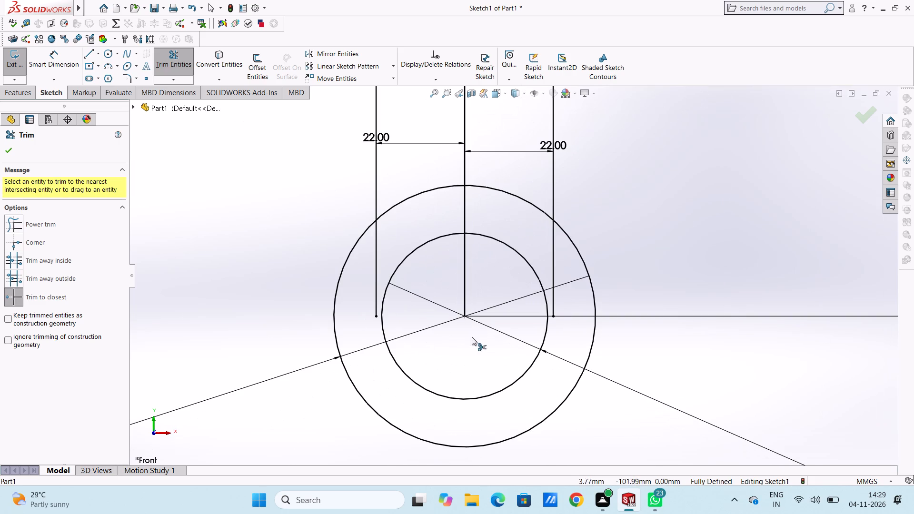
click(375, 272)
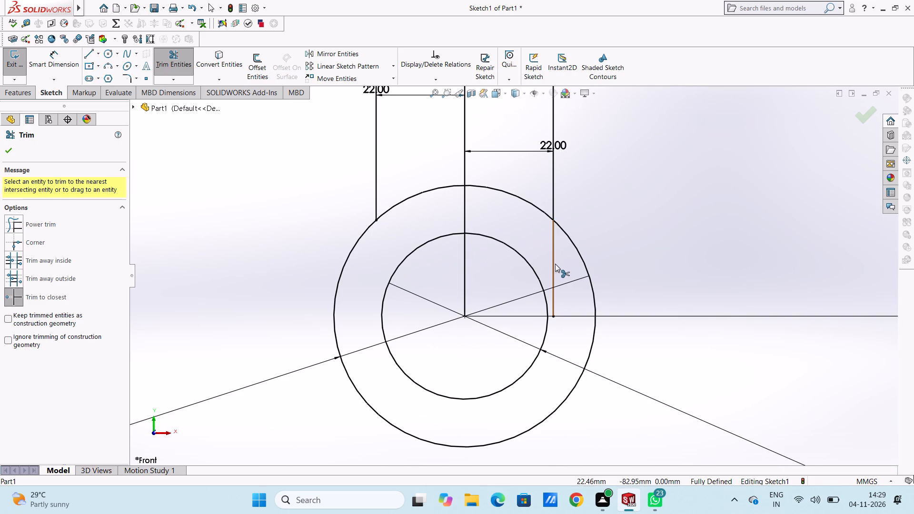
click(555, 264)
Trim away the remaining centre line between the middle profile and the lower circles' centre.
scroll(555, 264, up, 9)
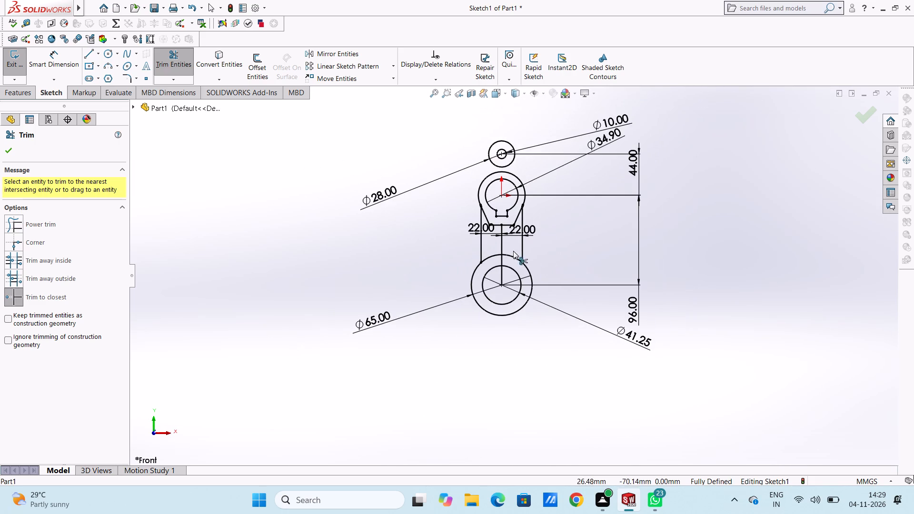
scroll(512, 248, down, 6)
click(486, 346)
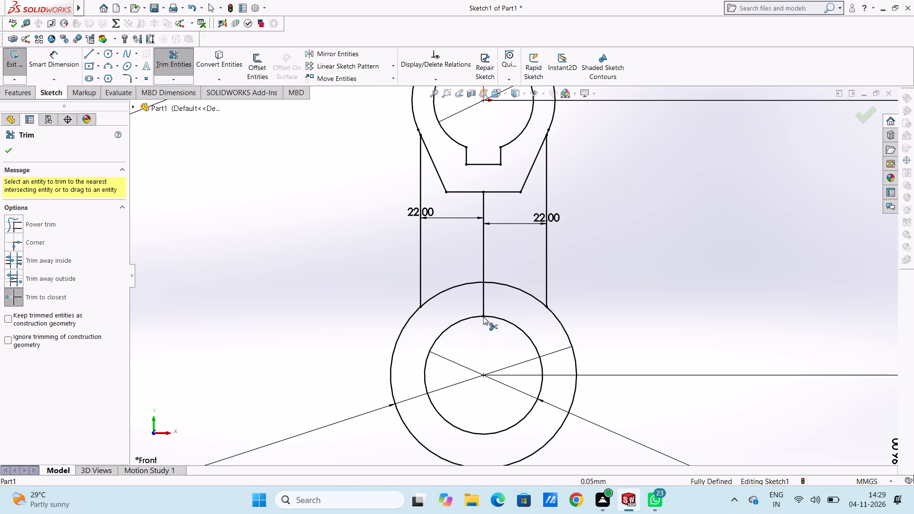
click(485, 299)
click(483, 222)
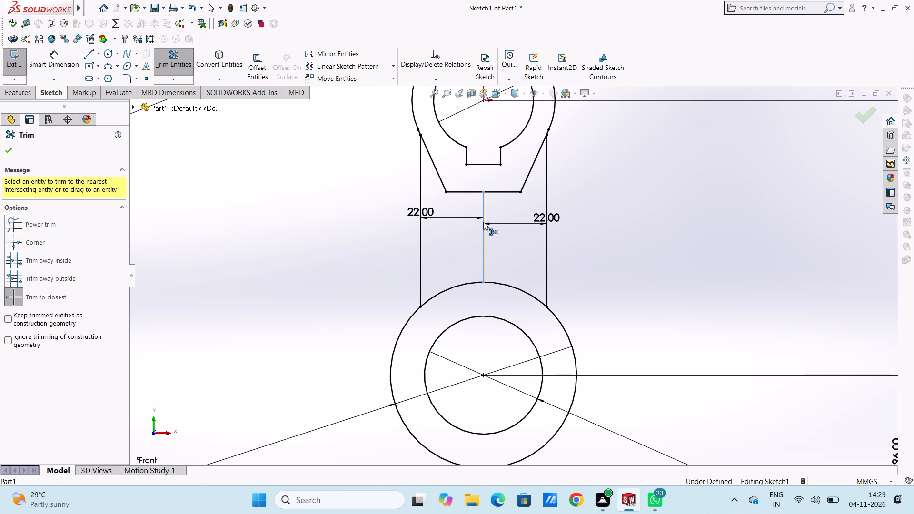
scroll(483, 222, up, 6)
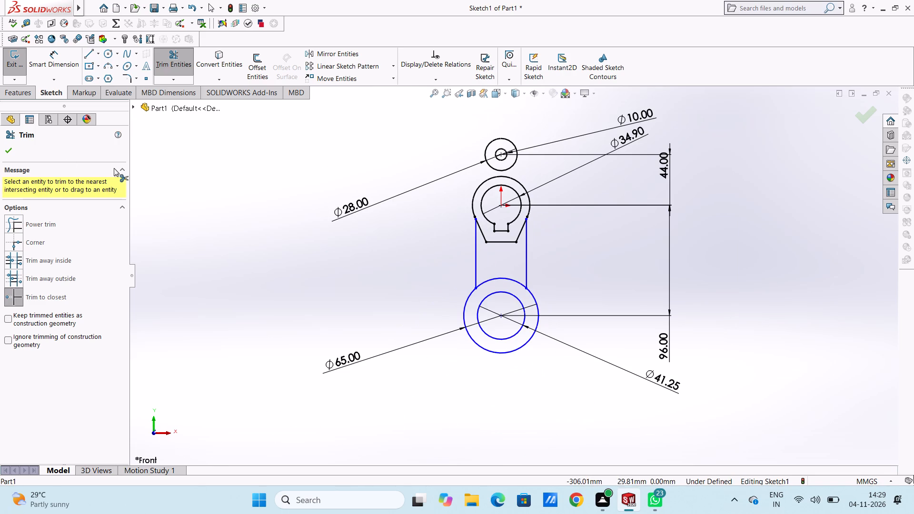
click(9, 152)
Fix the upper endpoints of both vertical connecting lines where they meet the tapered sides.
scroll(512, 239, down, 2)
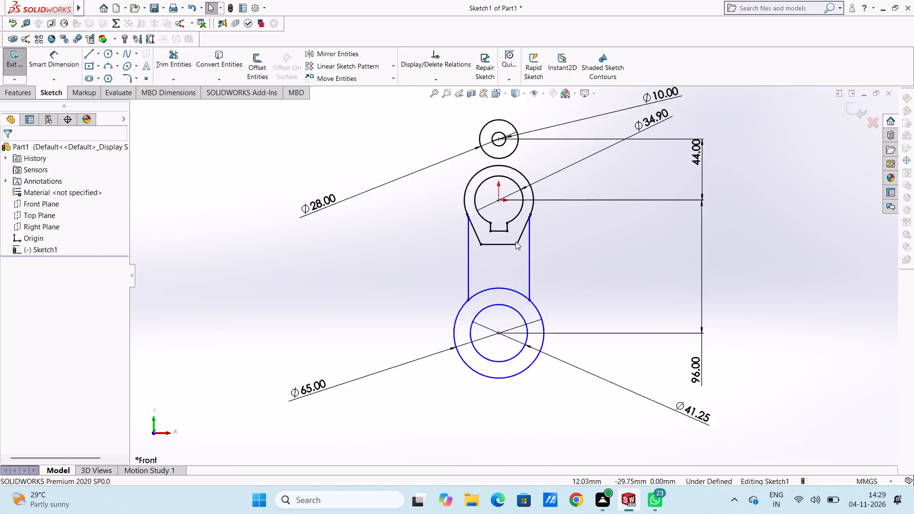
scroll(516, 241, down, 6)
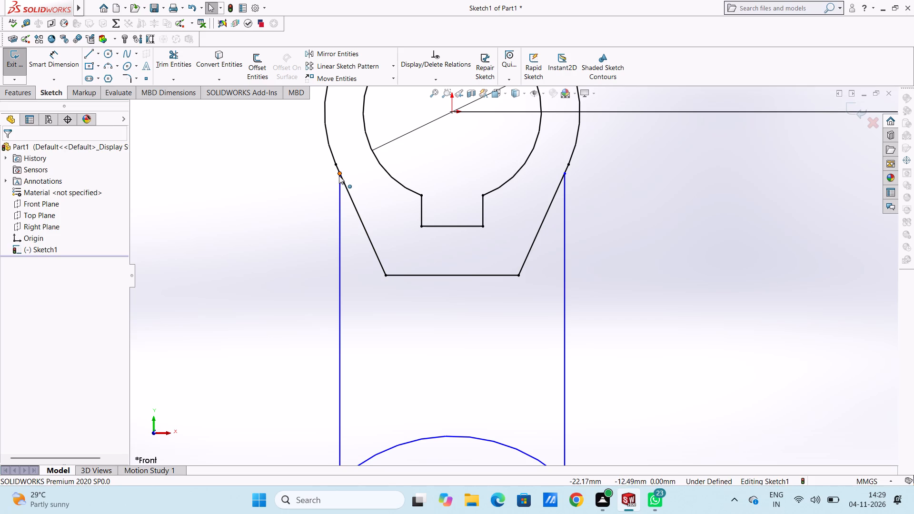
click(339, 176)
click(10, 270)
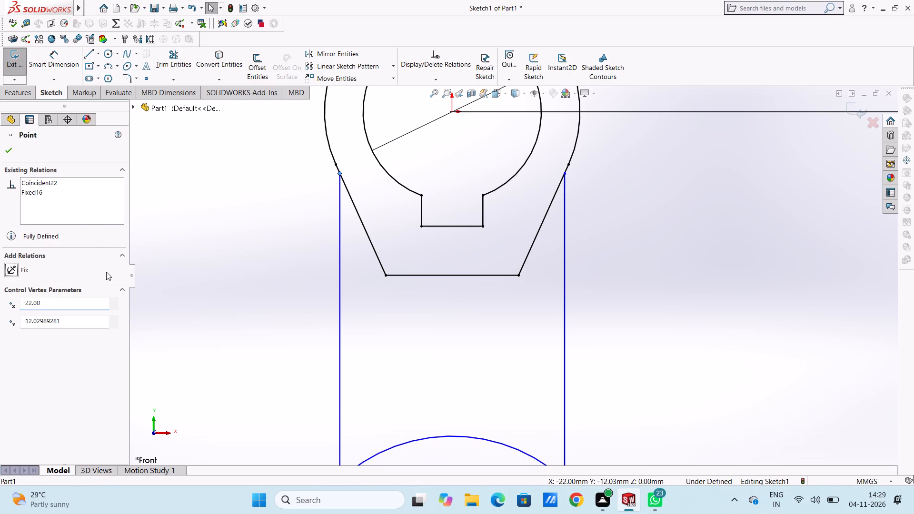
click(256, 267)
click(565, 172)
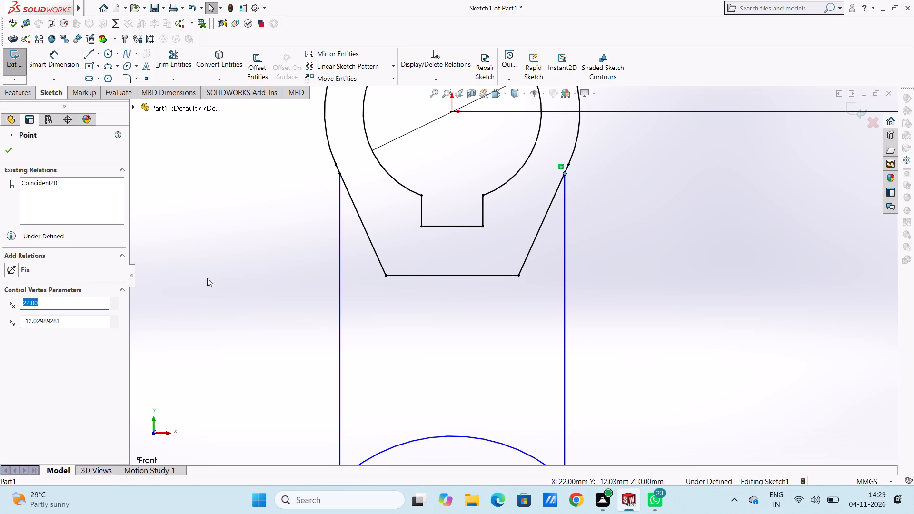
click(12, 267)
click(236, 279)
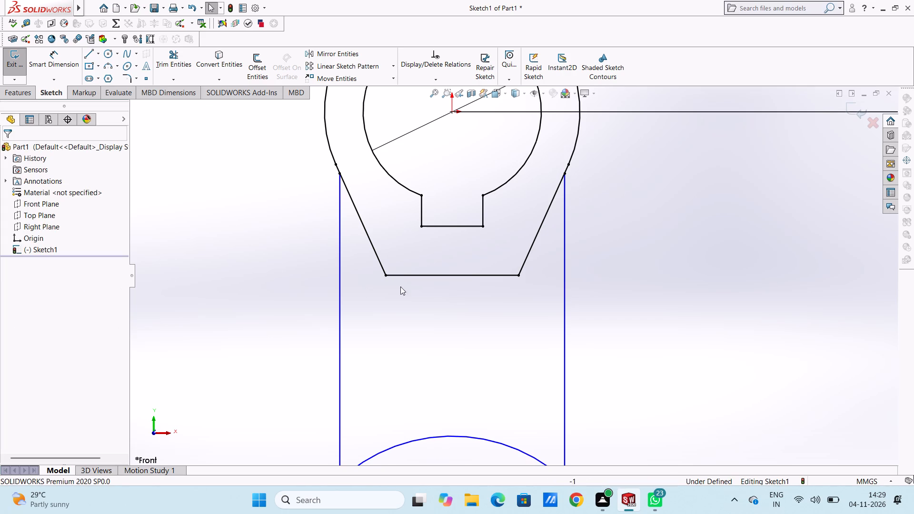
Fix the lower endpoints of both vertical connecting lines on the lower outer circle.
scroll(442, 292, up, 5)
scroll(462, 329, up, 4)
scroll(524, 323, down, 5)
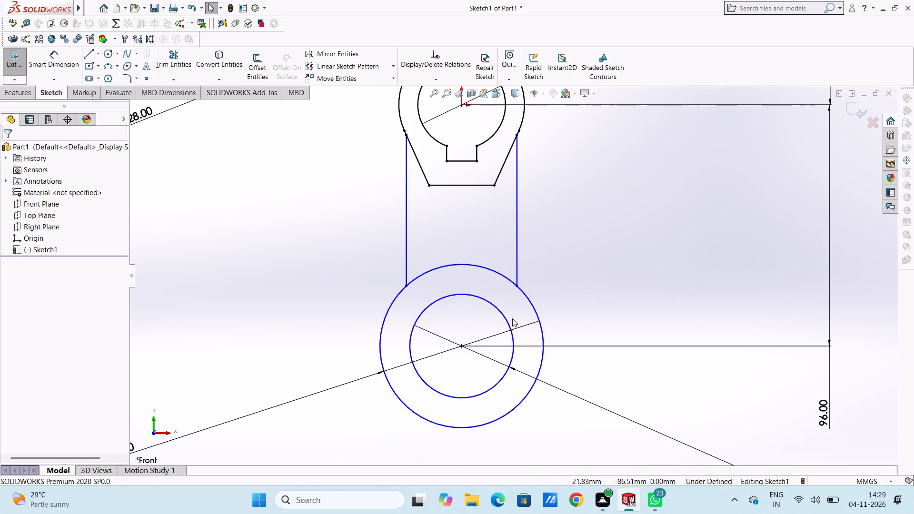
scroll(463, 293, down, 6)
click(322, 266)
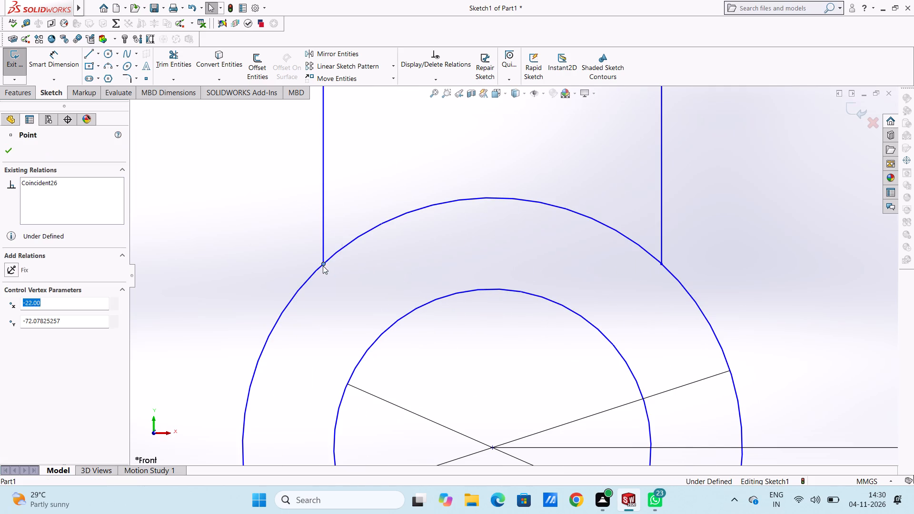
click(21, 268)
click(243, 250)
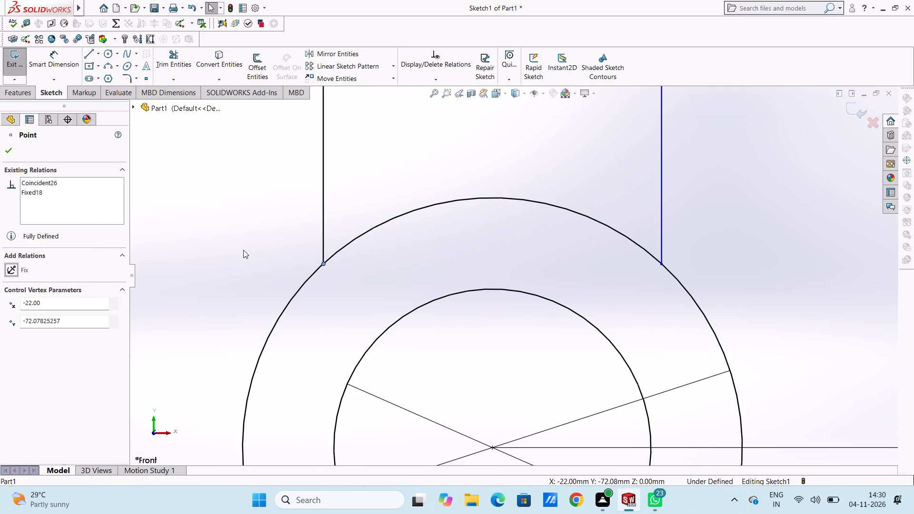
click(663, 263)
click(11, 272)
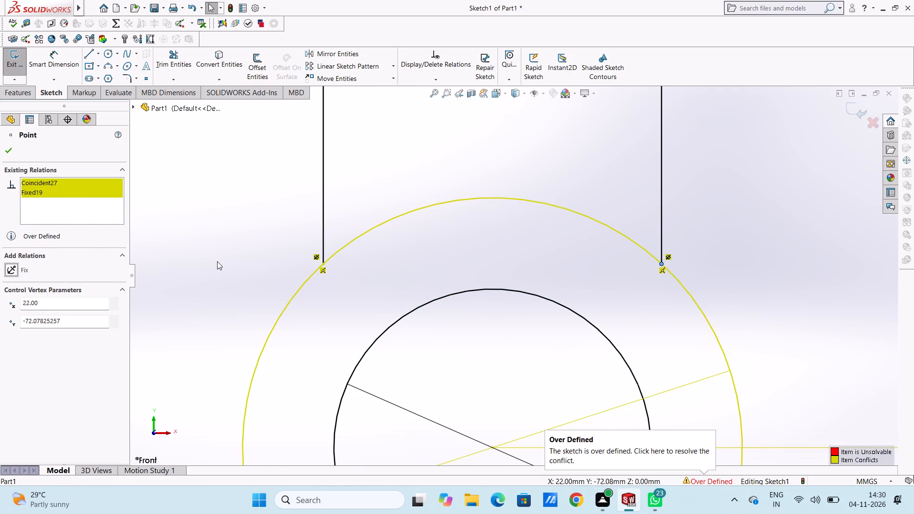
click(227, 252)
Delete the 65 mm diameter dimension from the lower outer circle.
scroll(227, 252, up, 5)
scroll(482, 307, up, 4)
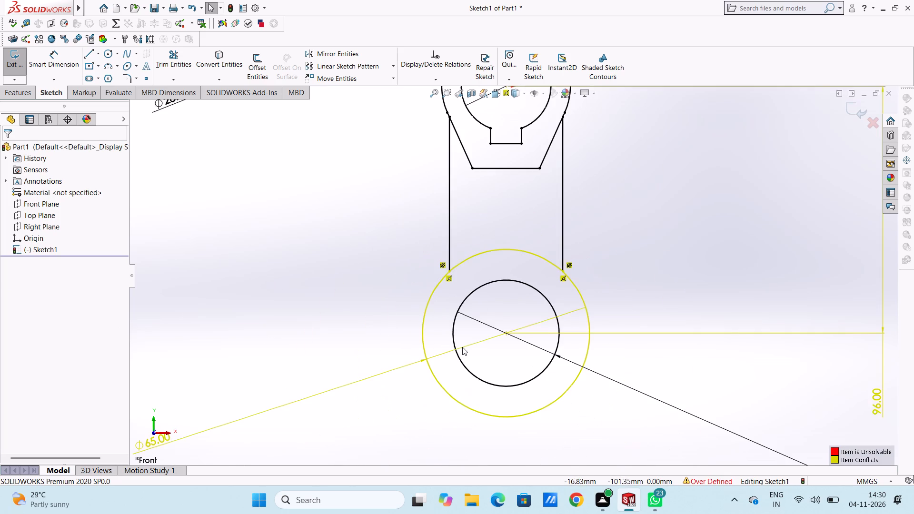
scroll(462, 346, up, 5)
click(362, 346)
right_click(287, 292)
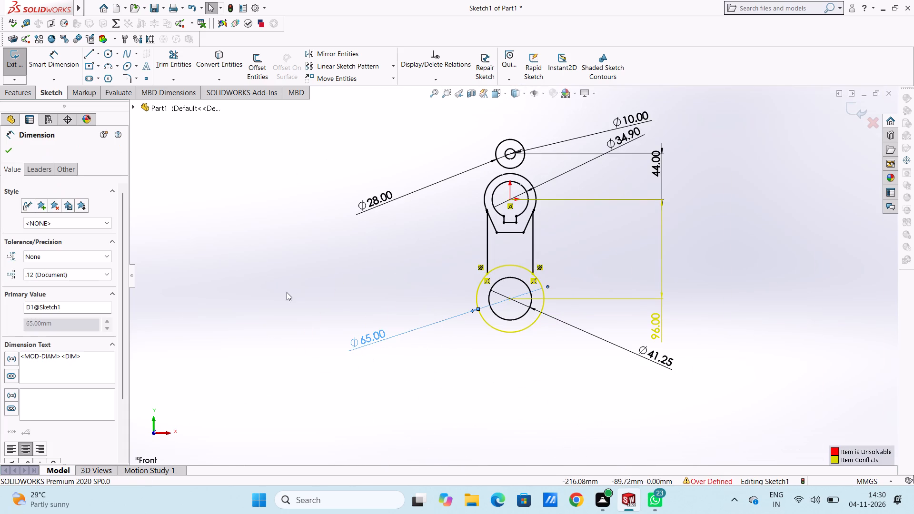
click(299, 385)
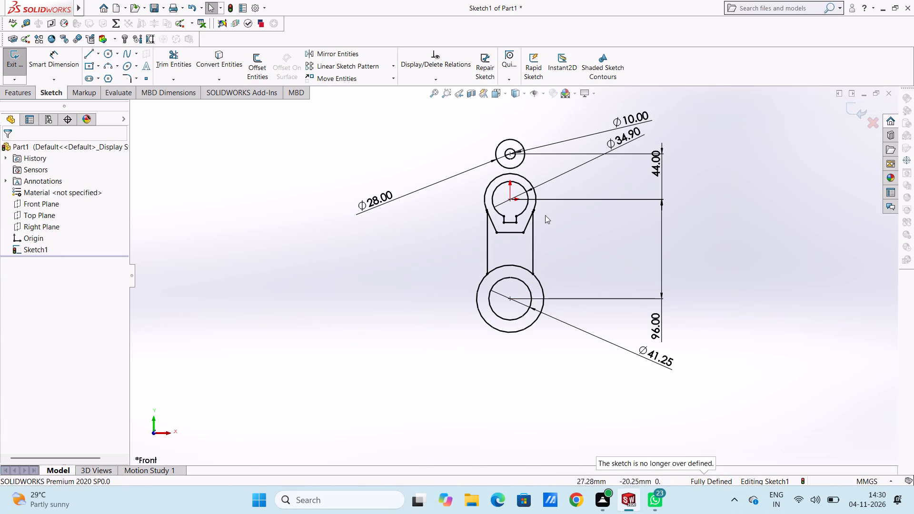
Draw a vertical line from each side quadrant of the upper 28 mm circle down past the edge of the middle outer circle.
scroll(556, 218, down, 1)
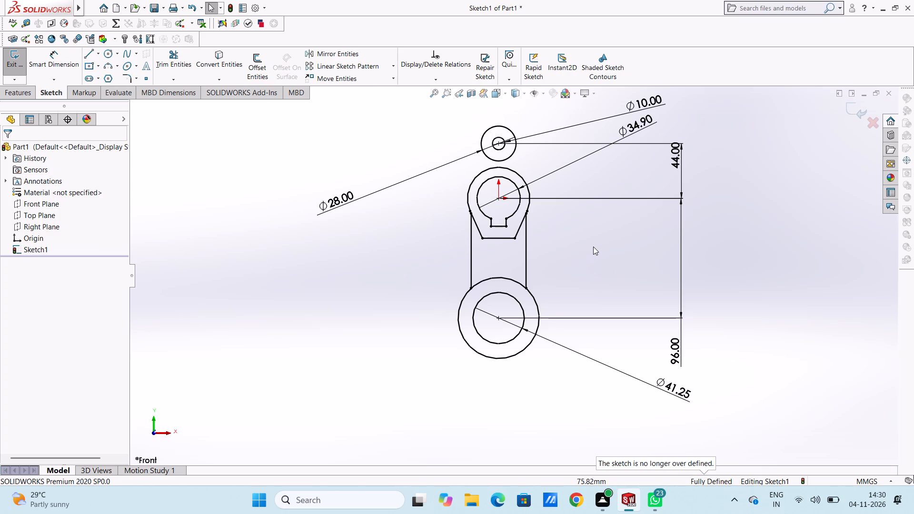
scroll(555, 218, up, 2)
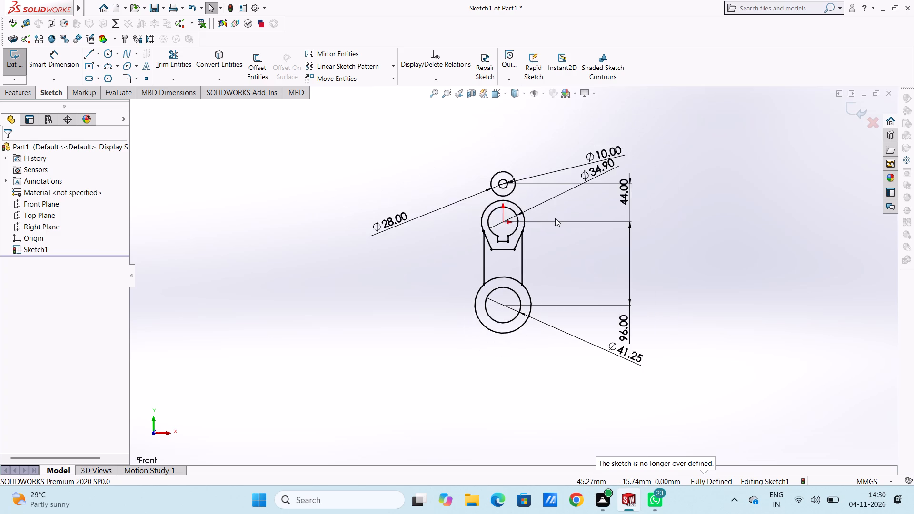
scroll(555, 218, down, 1)
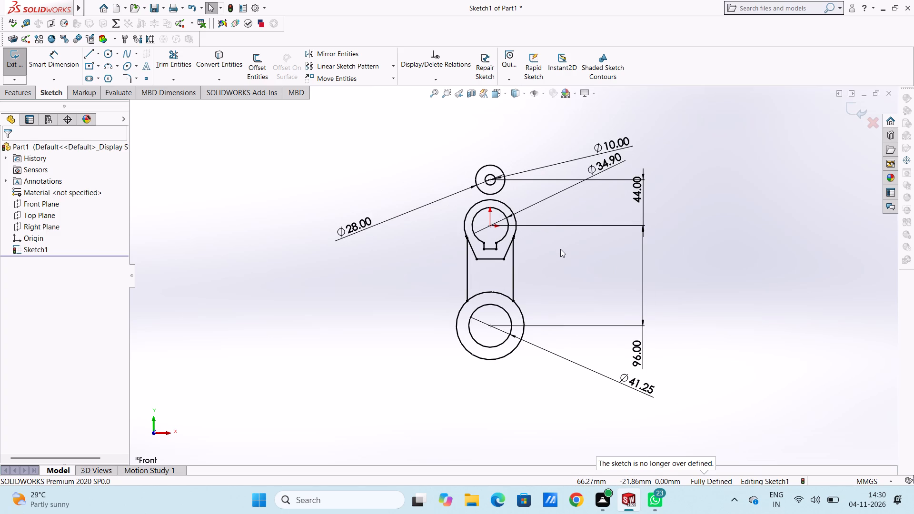
click(86, 54)
scroll(508, 175, down, 5)
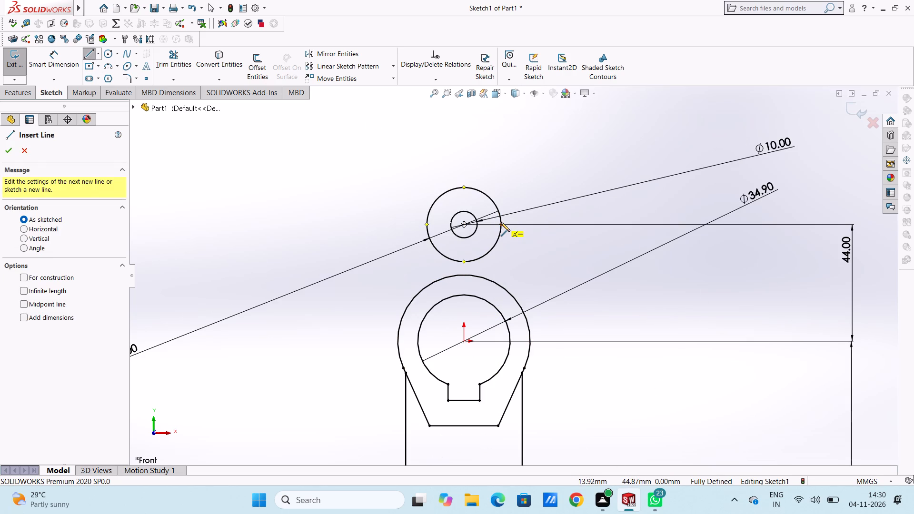
click(501, 222)
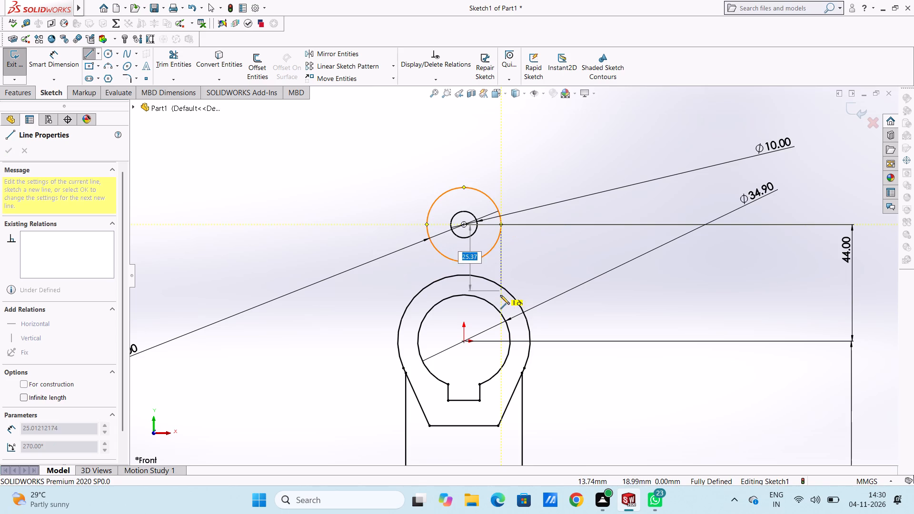
click(502, 300)
right_click(576, 241)
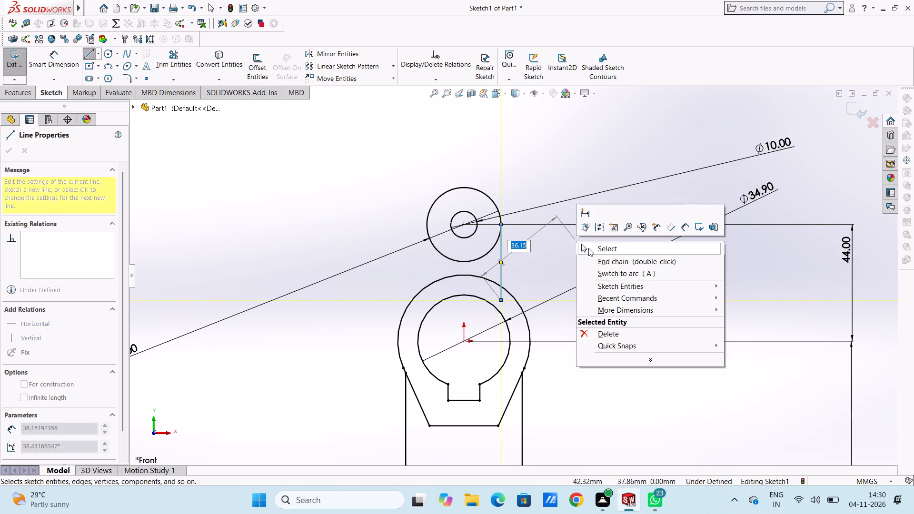
click(588, 248)
click(568, 258)
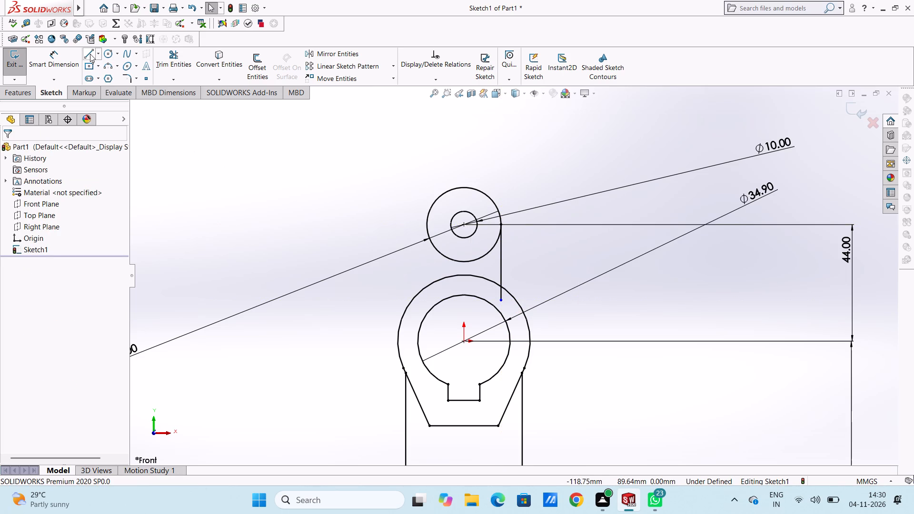
click(89, 53)
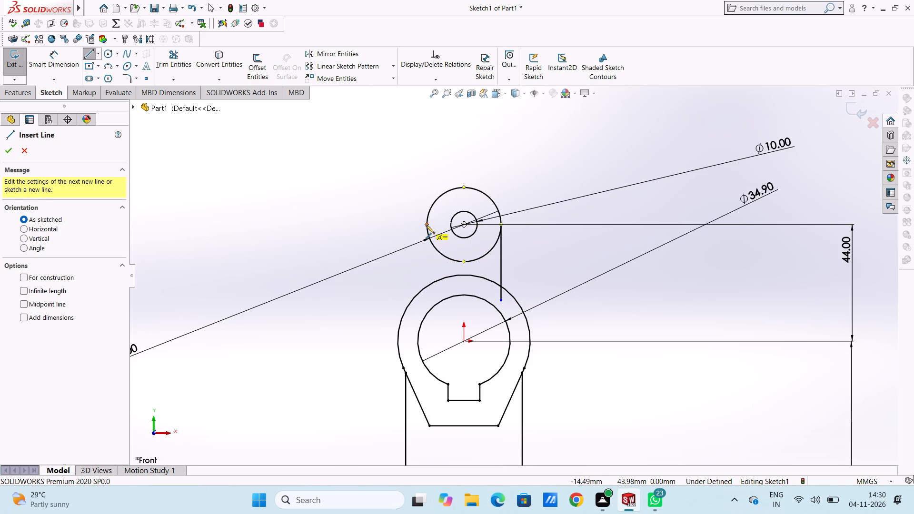
click(426, 224)
click(426, 293)
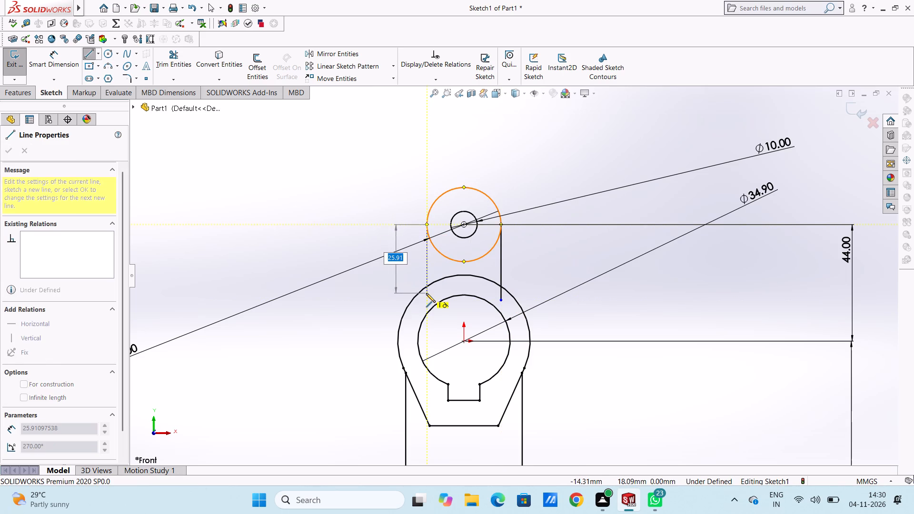
right_click(319, 203)
double_click(328, 208)
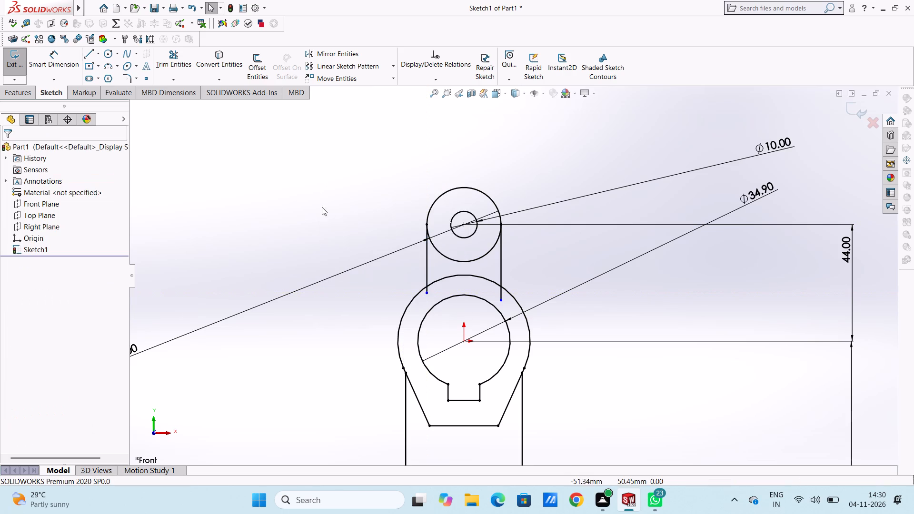
Trim both vertical lines at the middle outer circle and remove the lower arc of the 28 mm circle between them.
click(176, 56)
scroll(490, 289, down, 2)
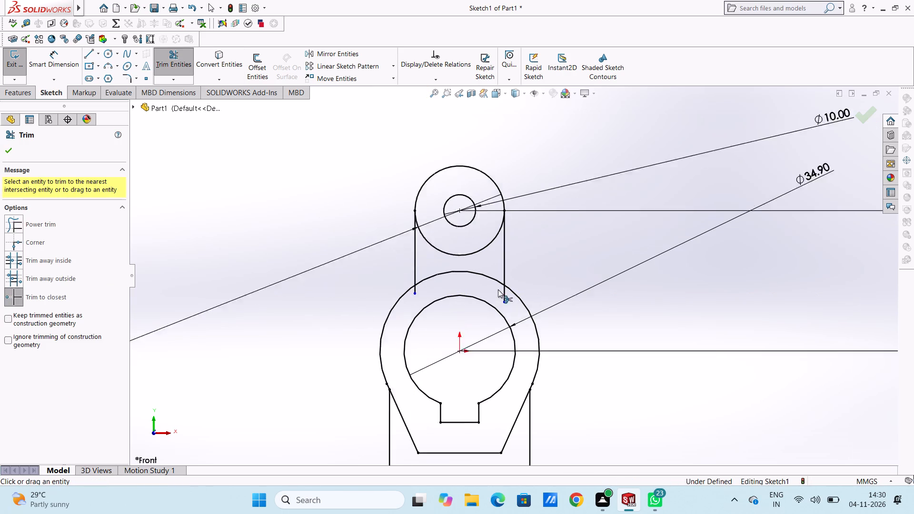
scroll(498, 289, down, 3)
click(328, 291)
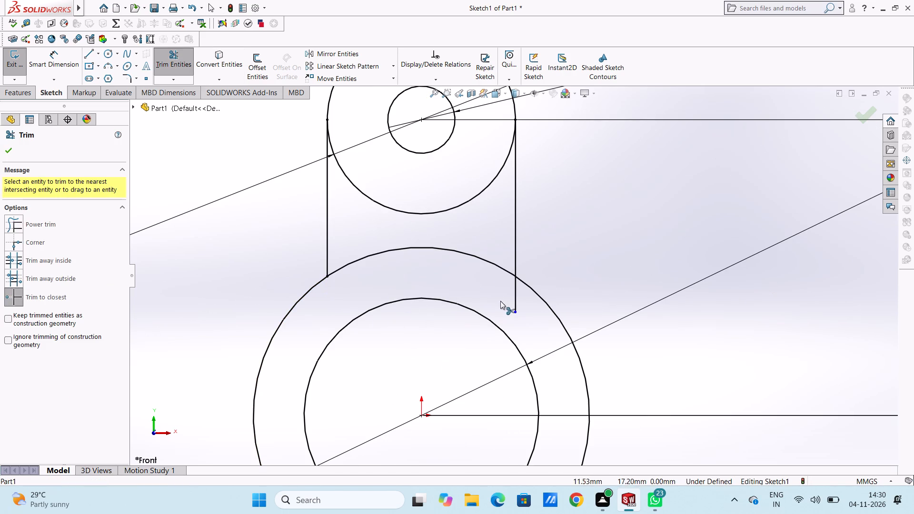
click(515, 306)
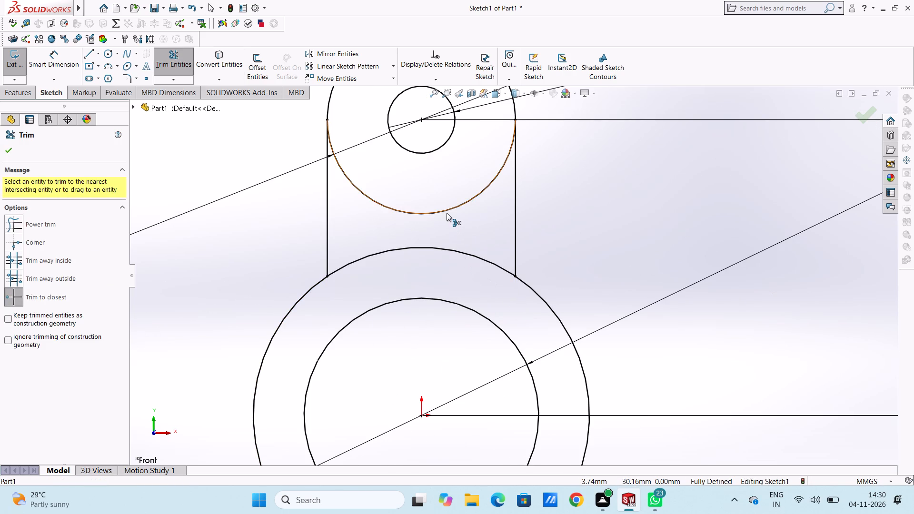
click(447, 213)
scroll(447, 213, up, 7)
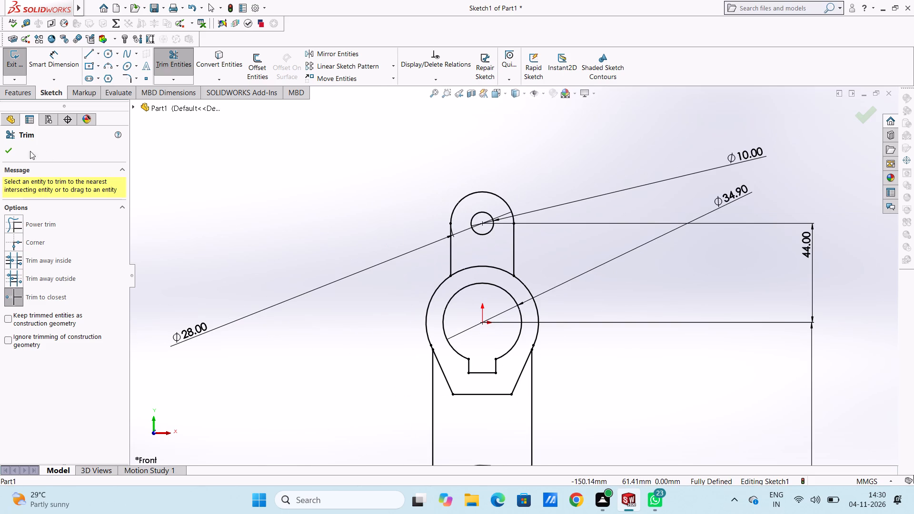
click(9, 149)
click(299, 210)
Extrude only the upper lug and slotted middle ring regions as a boss with a Mid Plane depth of 50 mm.
scroll(423, 293, up, 5)
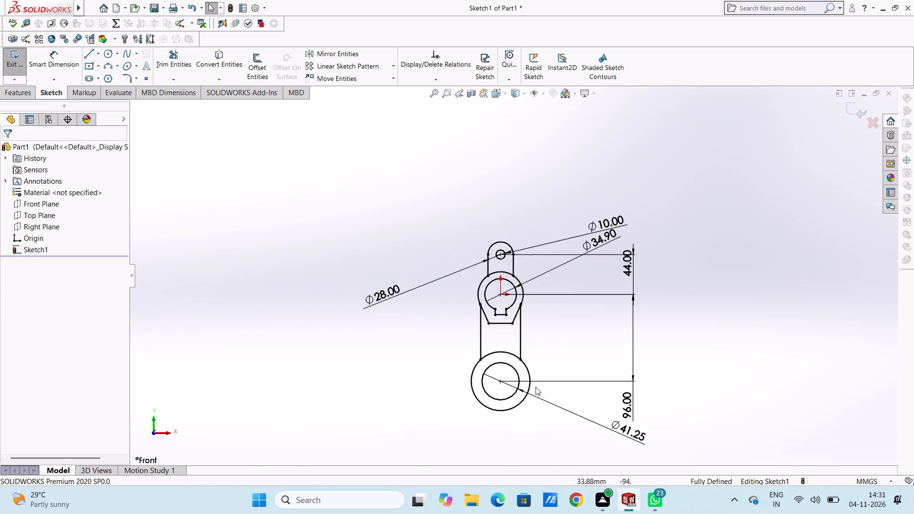
scroll(536, 387, down, 3)
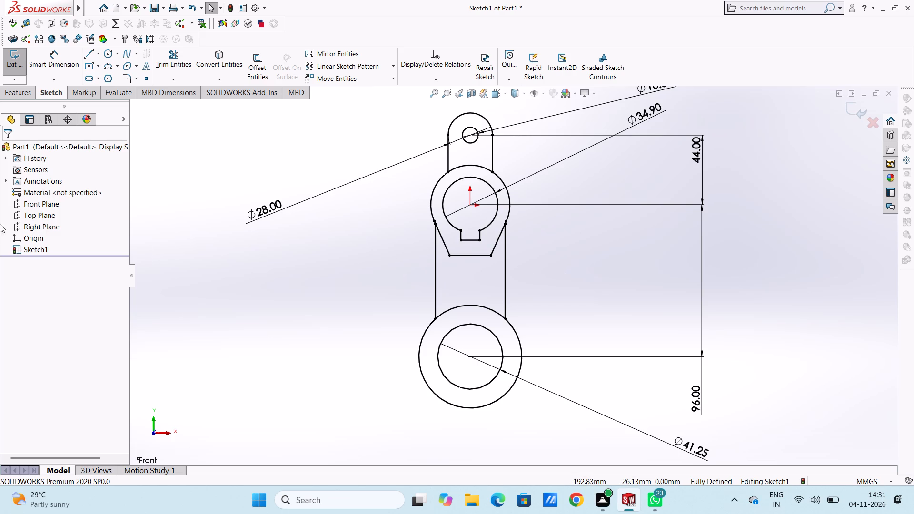
click(25, 93)
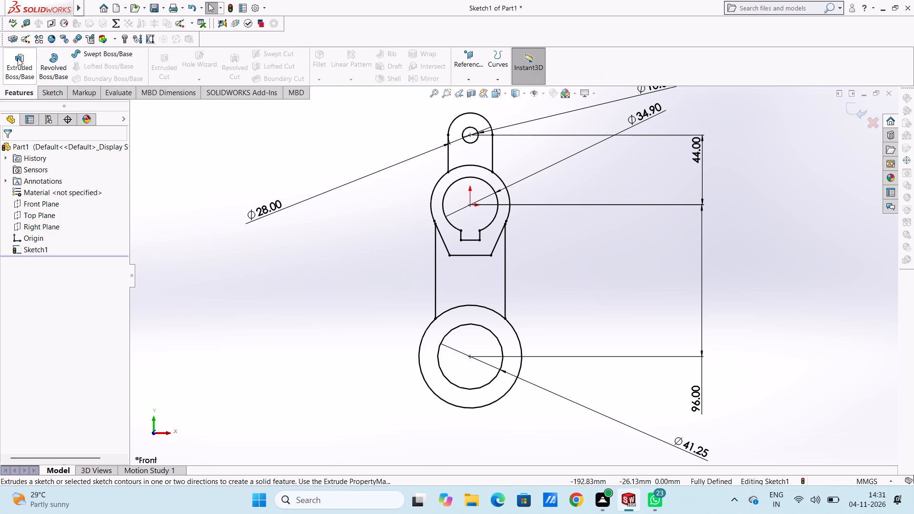
click(17, 60)
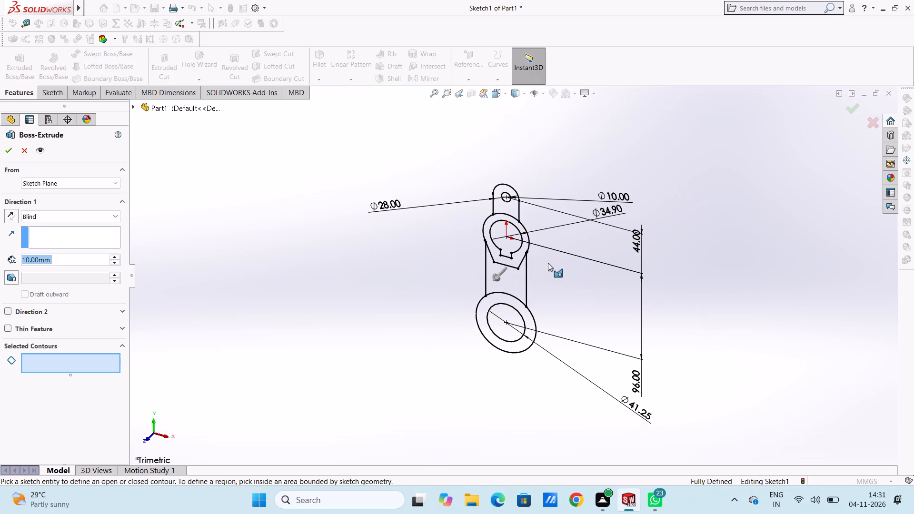
scroll(546, 257, down, 2)
click(492, 184)
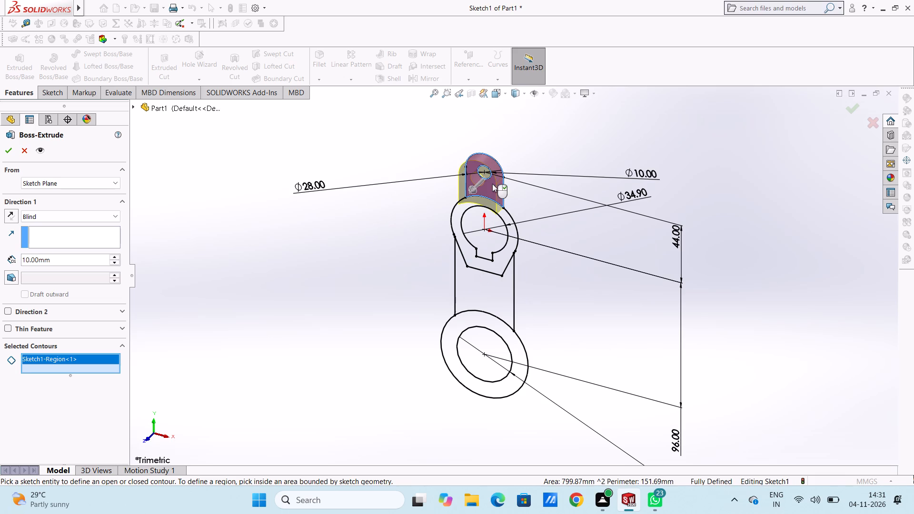
click(511, 233)
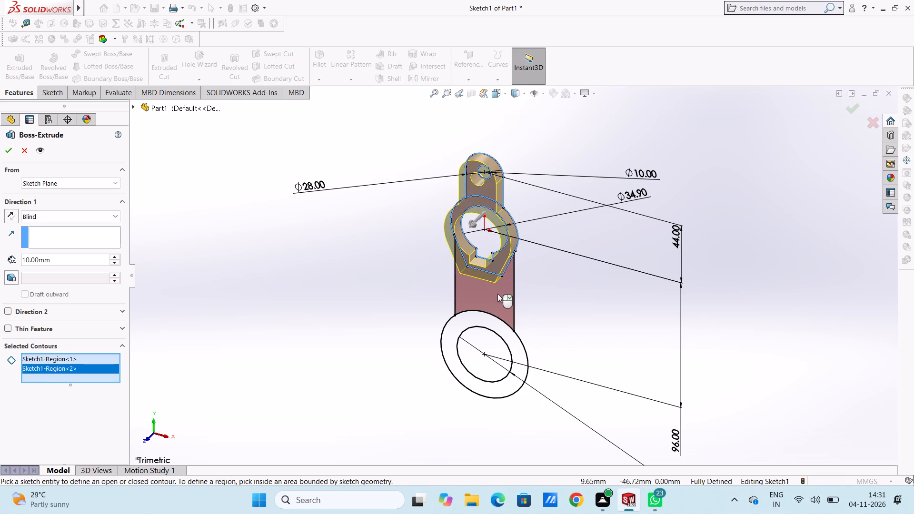
click(505, 336)
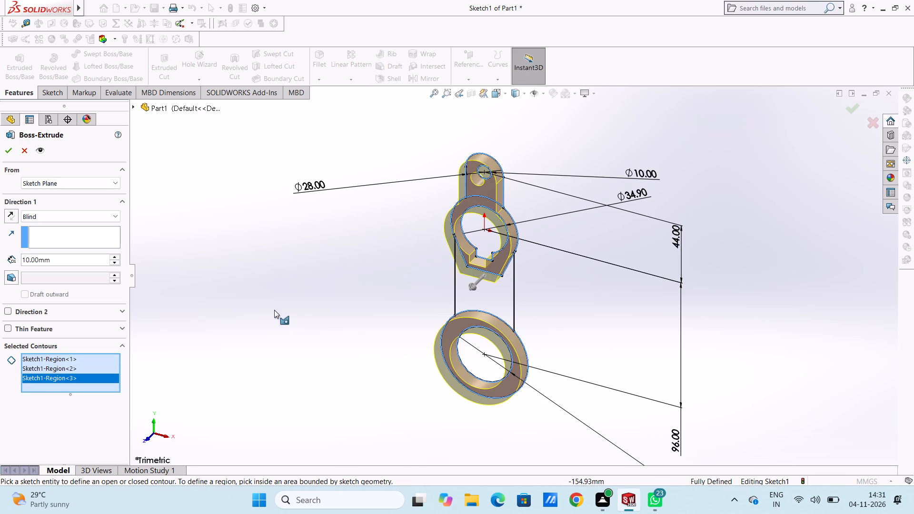
click(71, 217)
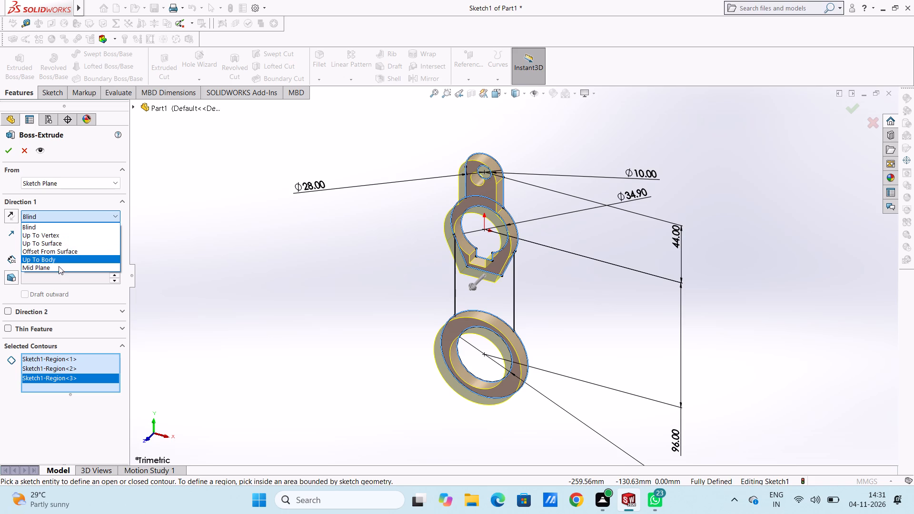
click(58, 269)
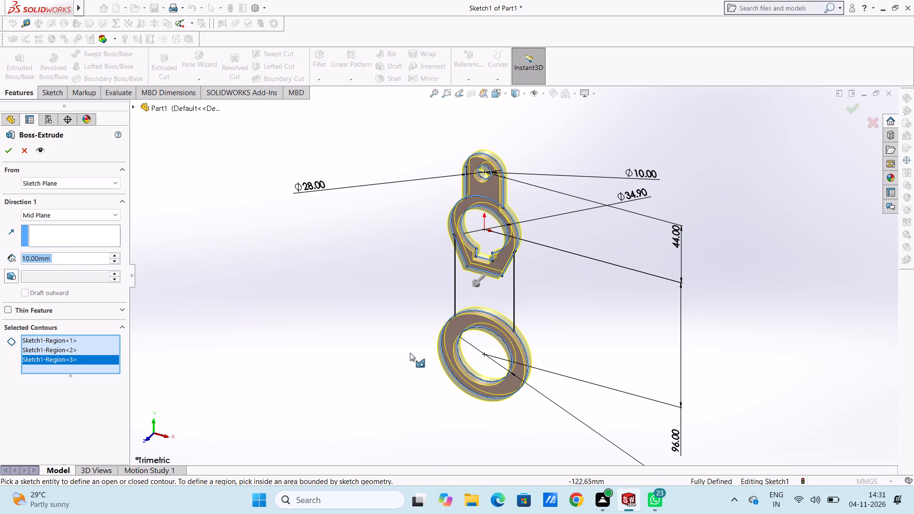
click(463, 322)
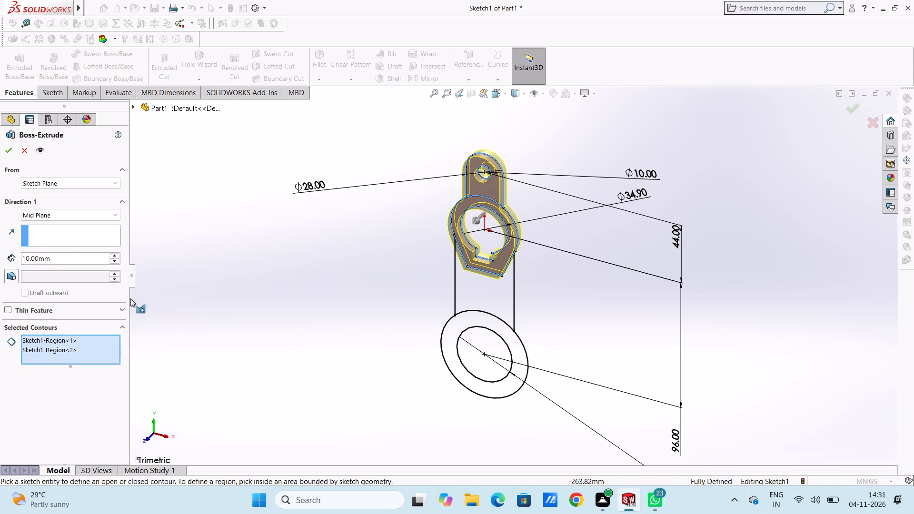
double_click(77, 257)
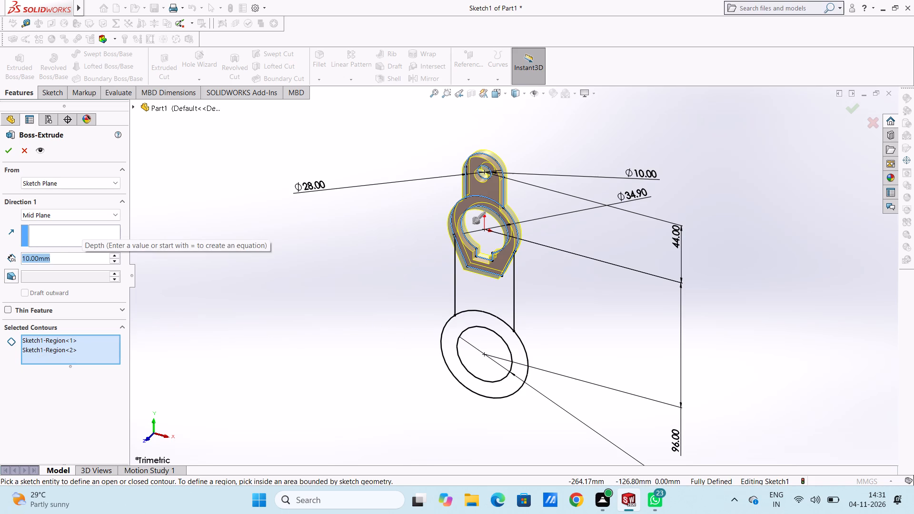
text(50)
key(Return)
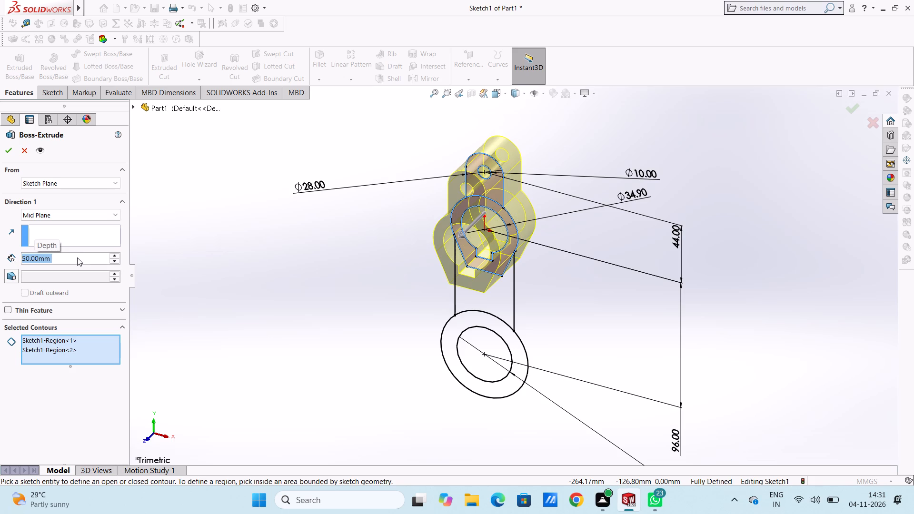
scroll(350, 295, down, 1)
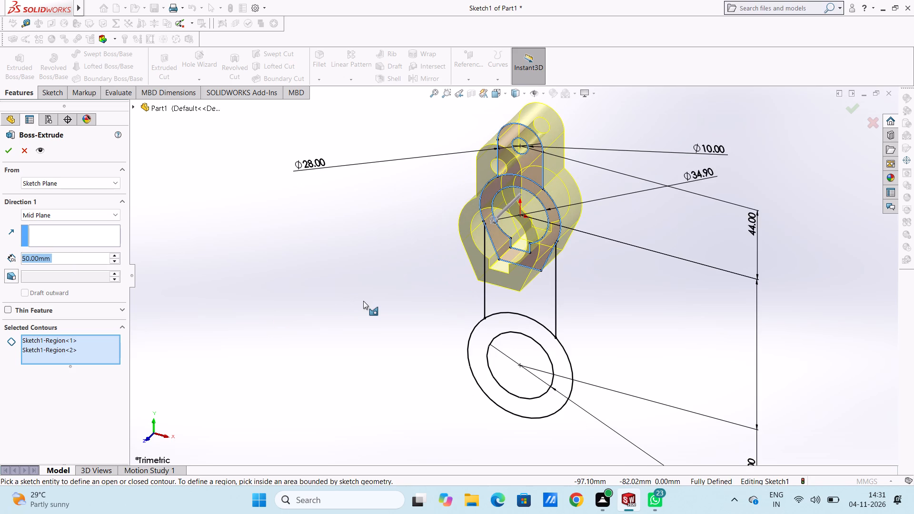
middle_drag(365, 301, 326, 251)
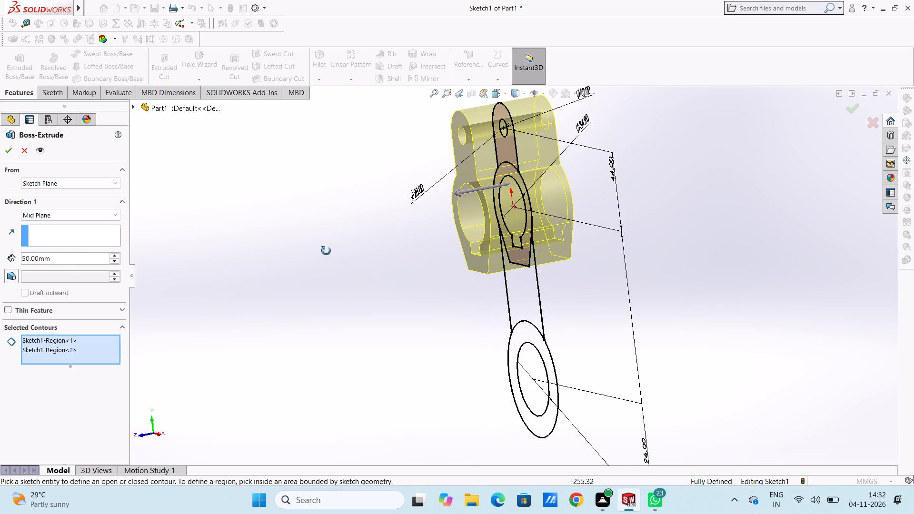
middle_drag(326, 251, 346, 255)
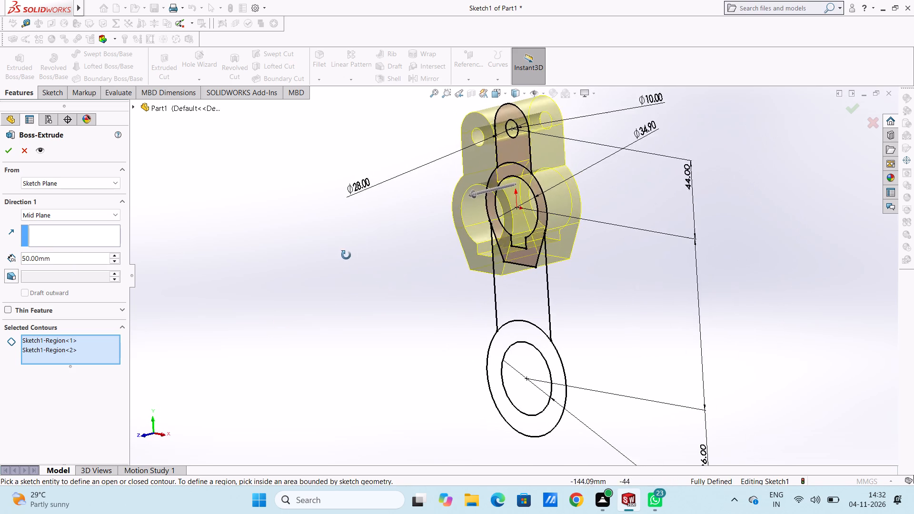
middle_drag(346, 255, 358, 257)
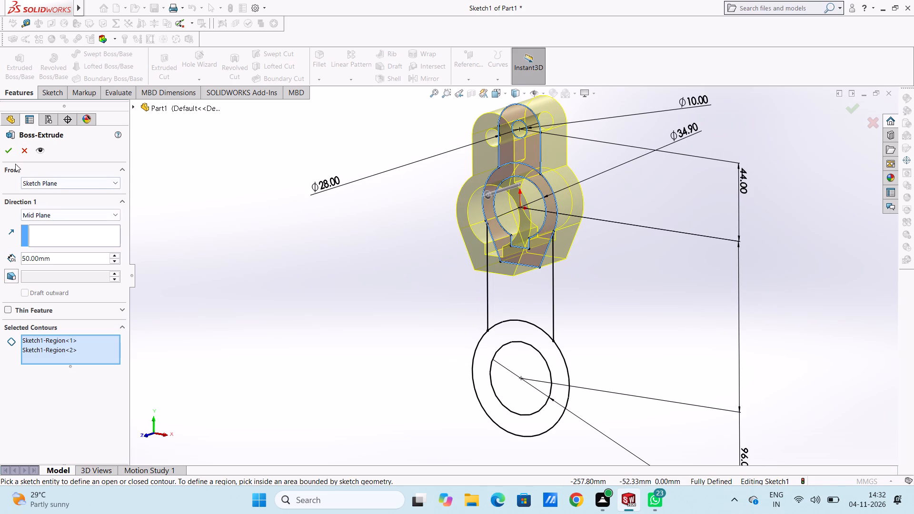
click(10, 154)
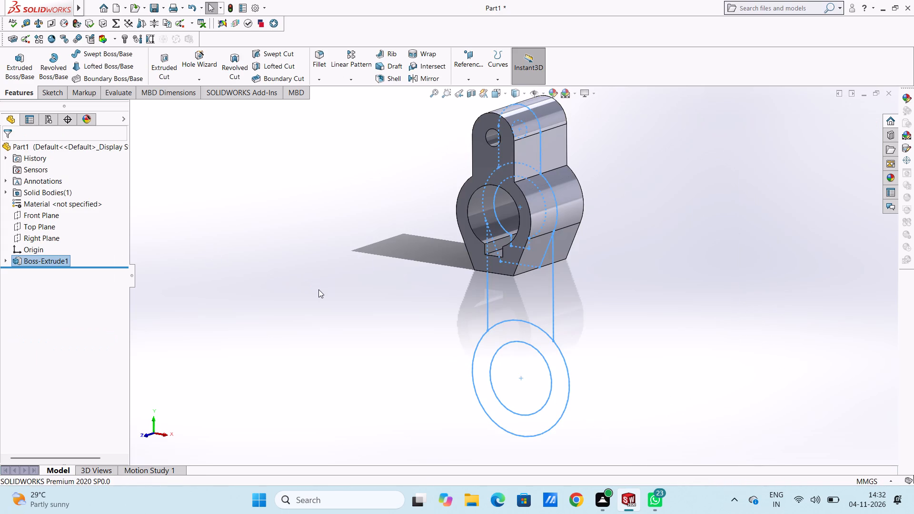
Examine the shape of the extruded lug and slotted ring body.
click(318, 289)
scroll(318, 289, up, 4)
scroll(555, 212, down, 2)
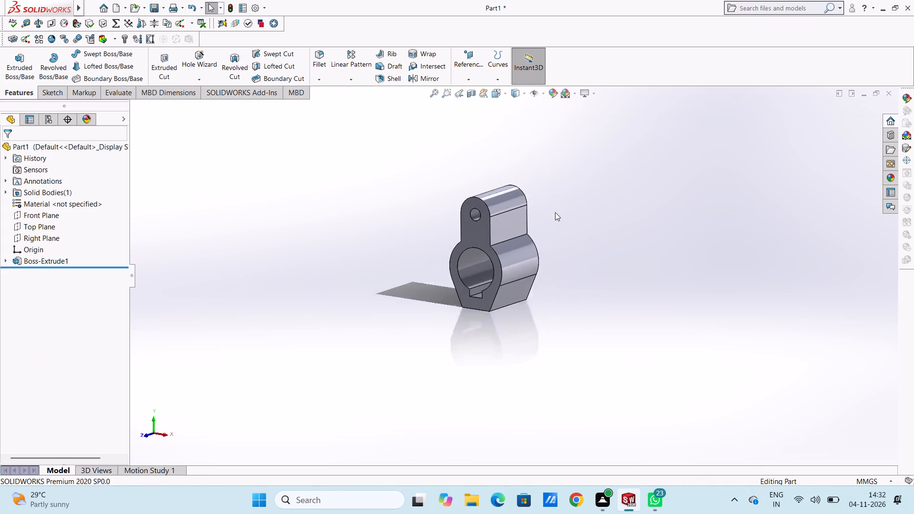
scroll(555, 212, down, 1)
scroll(552, 214, up, 4)
middle_click(531, 248)
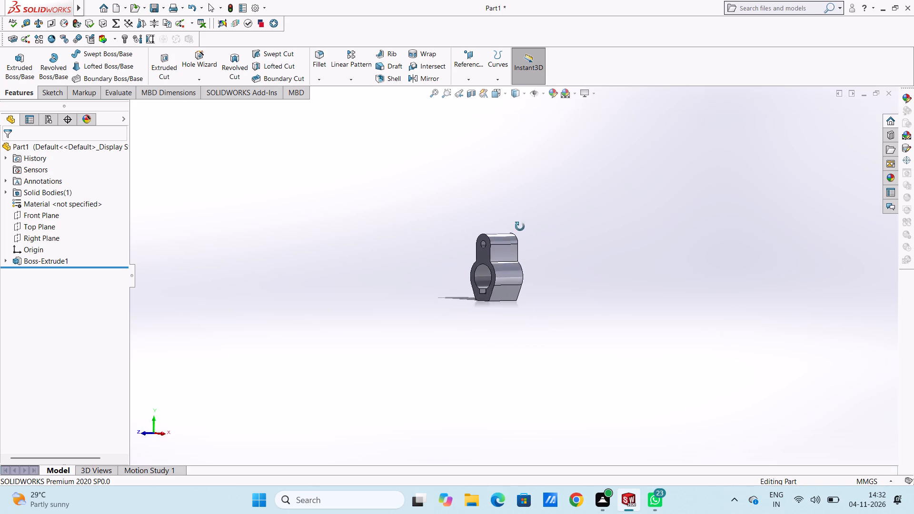
scroll(531, 266, down, 3)
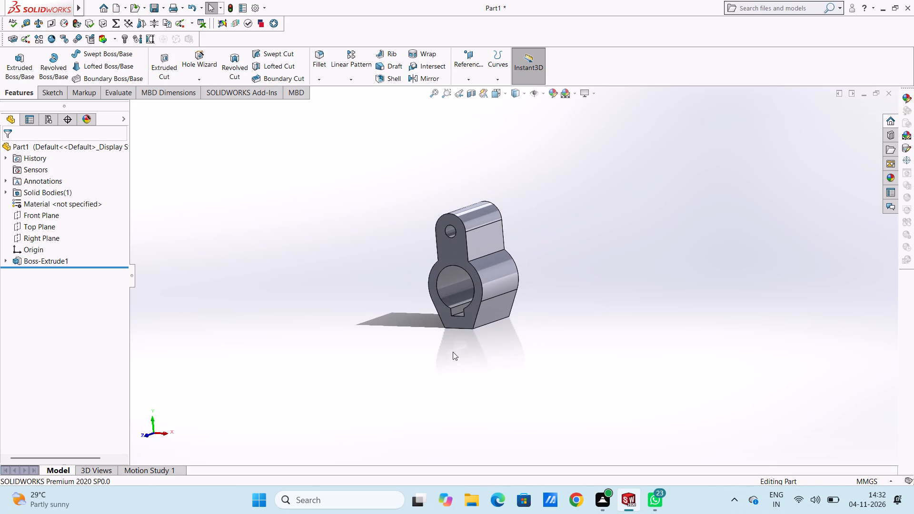
scroll(519, 346, up, 3)
scroll(514, 345, down, 3)
scroll(518, 188, up, 1)
scroll(516, 214, down, 3)
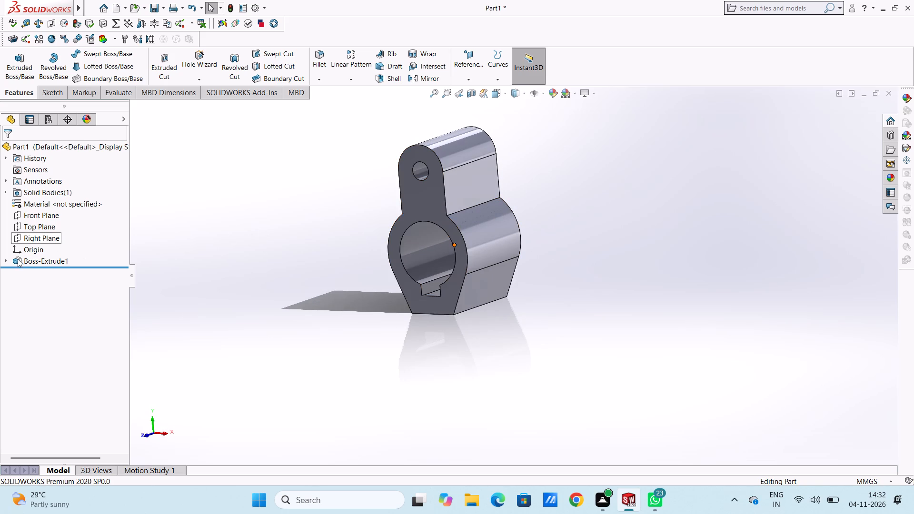
Select Sketch1 within the extruded boss feature.
click(4, 261)
click(53, 270)
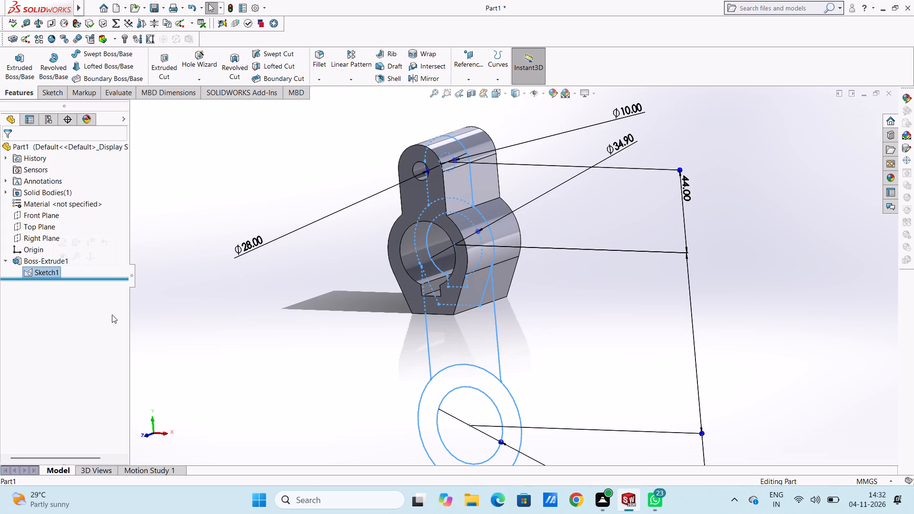
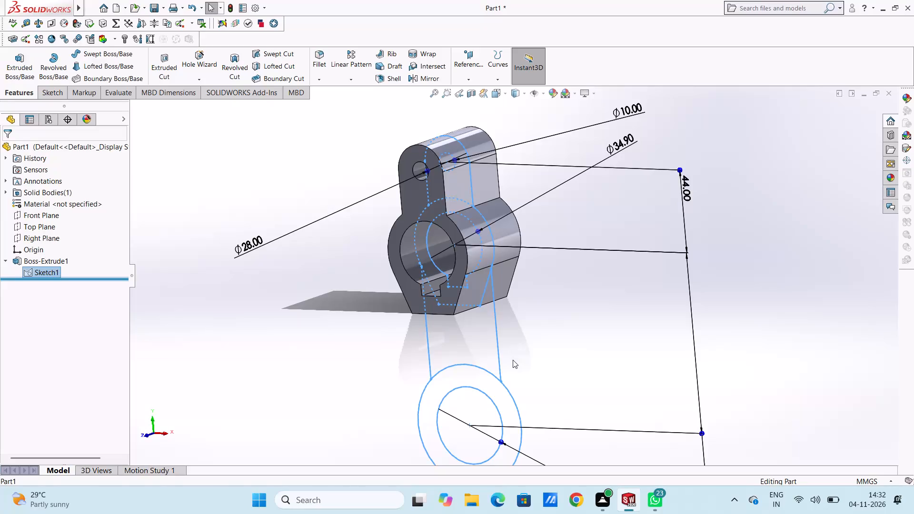
Extrude the lower ring region of Sketch1 as a boss with a Mid Plane depth of 34 mm.
scroll(324, 349, up, 3)
scroll(496, 403, down, 3)
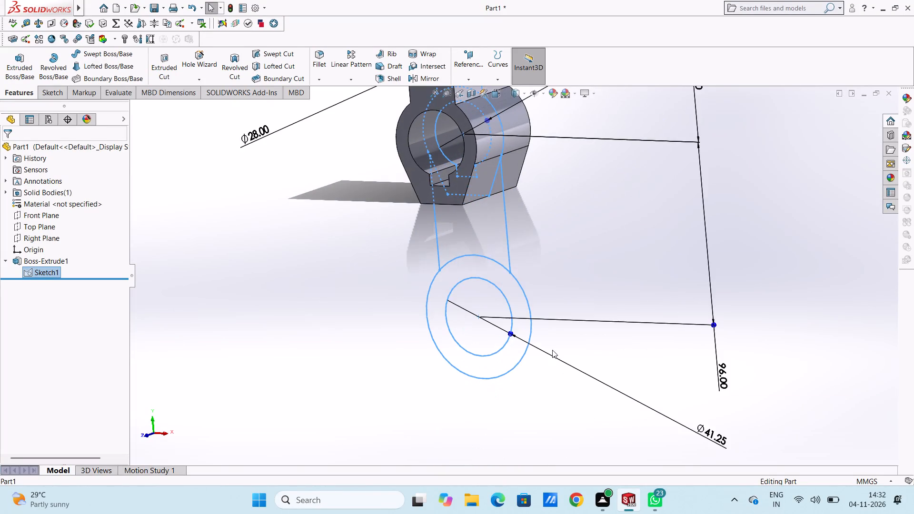
scroll(566, 294, up, 3)
scroll(570, 292, down, 4)
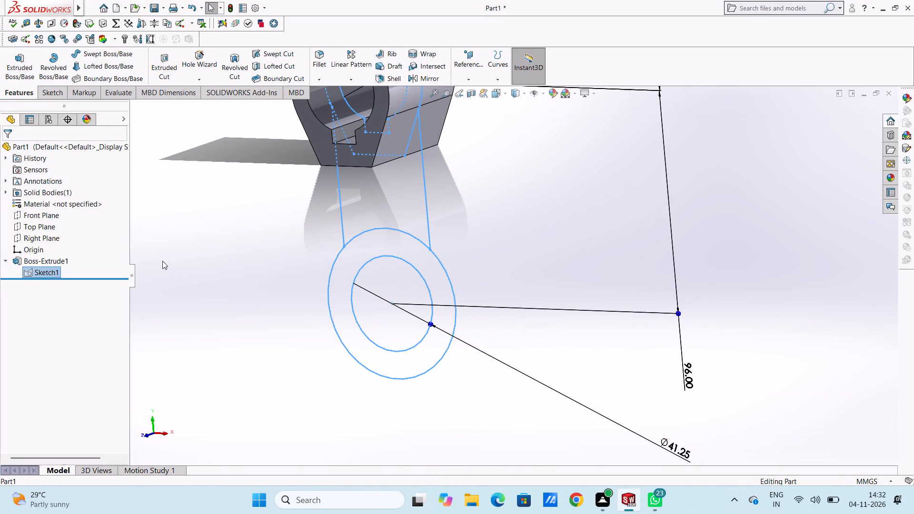
click(21, 69)
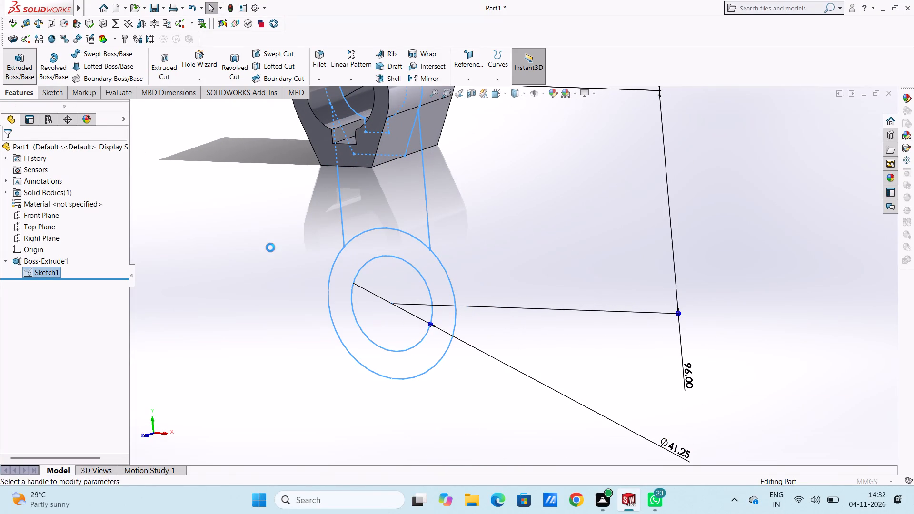
click(410, 248)
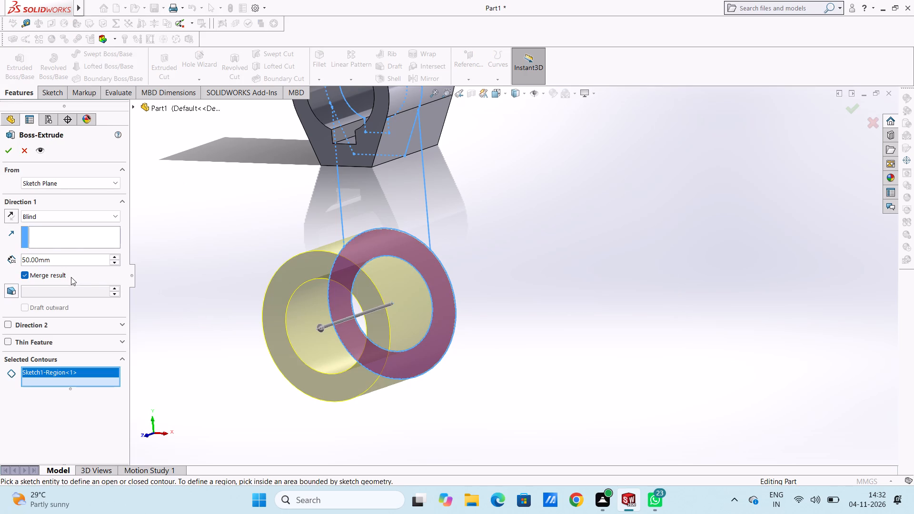
click(75, 213)
click(87, 274)
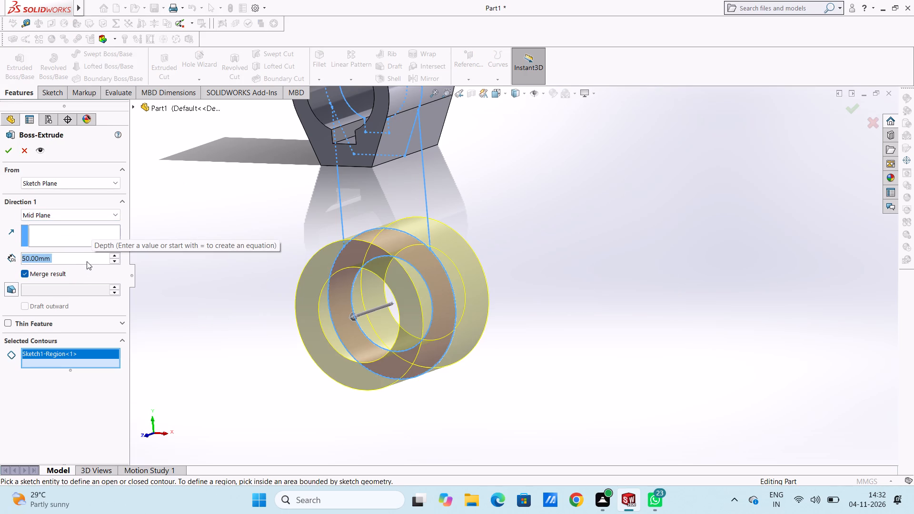
text(34)
key(Return)
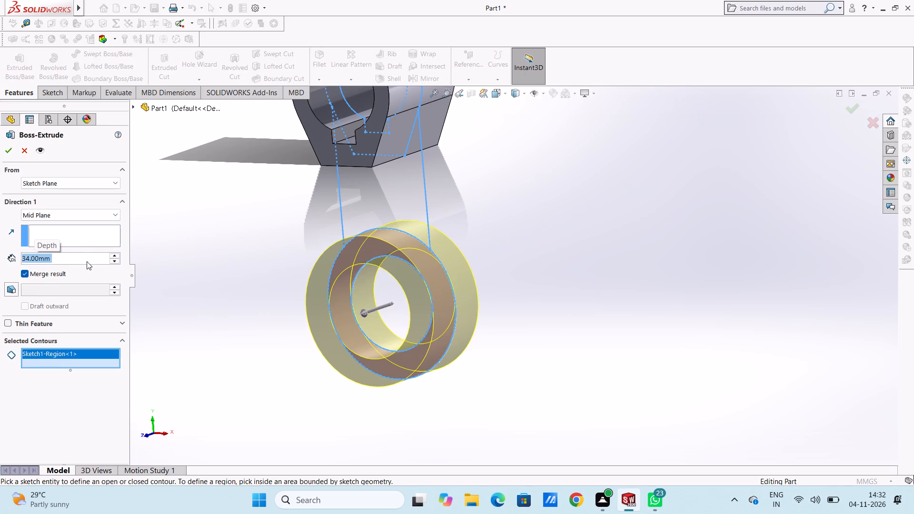
click(11, 144)
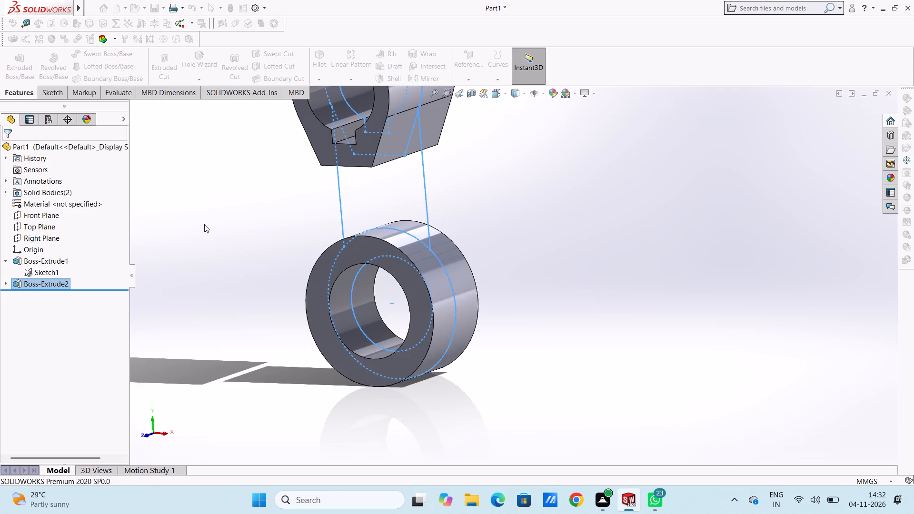
click(217, 228)
Examine the lower ring and the slotted lug body from several angles.
scroll(239, 239, up, 4)
middle_drag(318, 245, 273, 249)
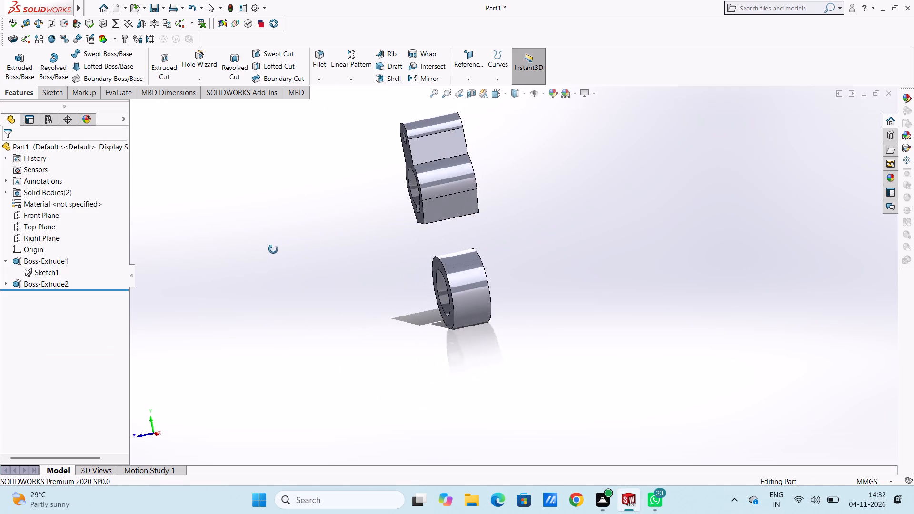
middle_drag(273, 249, 265, 251)
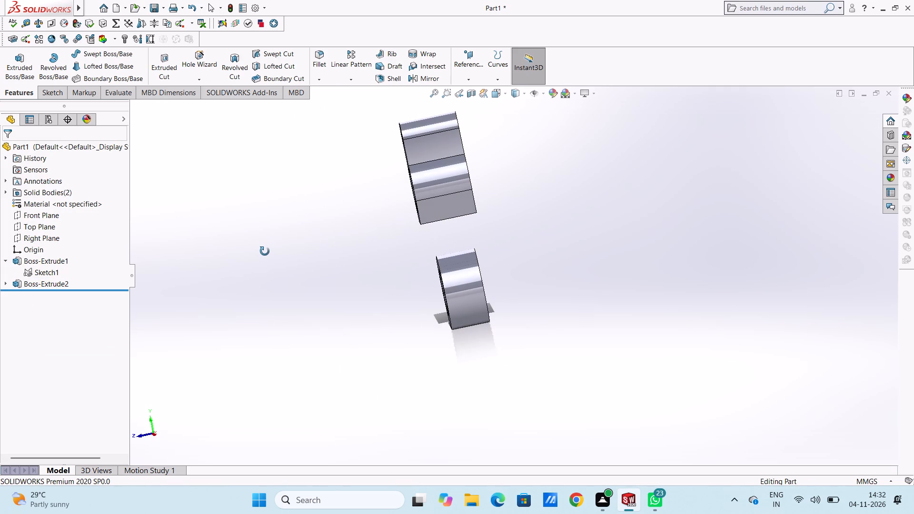
middle_drag(265, 251, 312, 242)
middle_drag(312, 241, 318, 223)
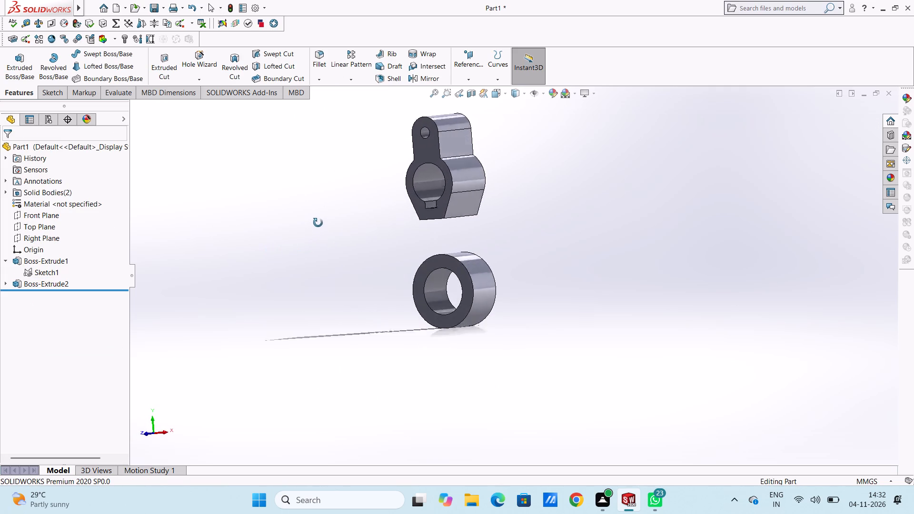
middle_drag(318, 223, 336, 218)
middle_click(336, 218)
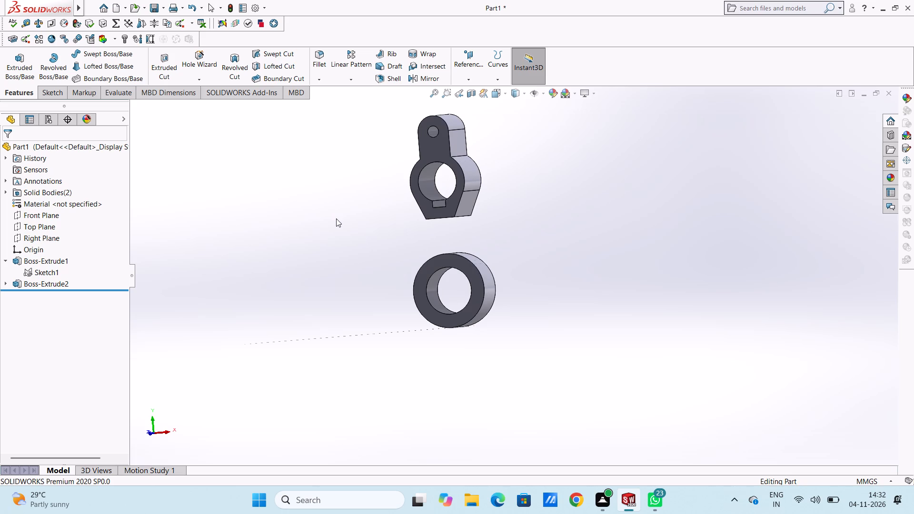
middle_click(336, 218)
middle_click(336, 218)
middle_click(336, 218)
middle_click(336, 218)
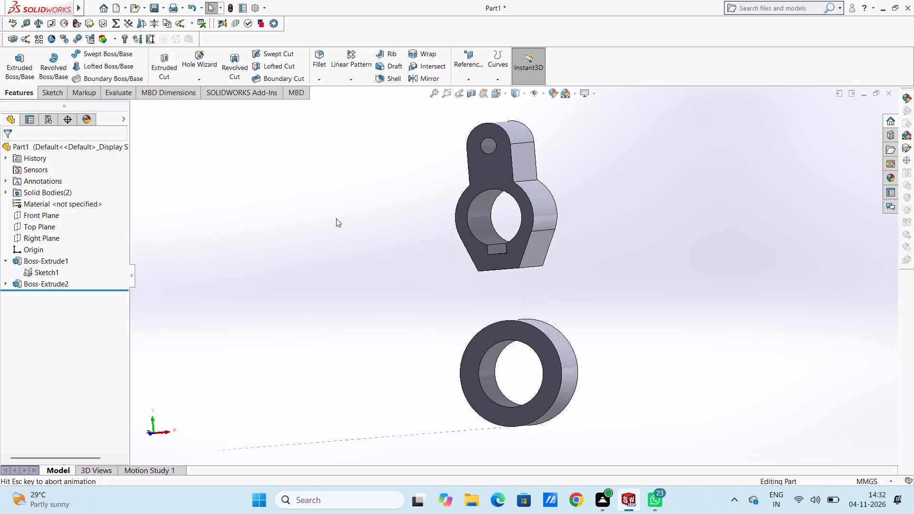
scroll(336, 218, up, 4)
middle_drag(570, 247, 546, 263)
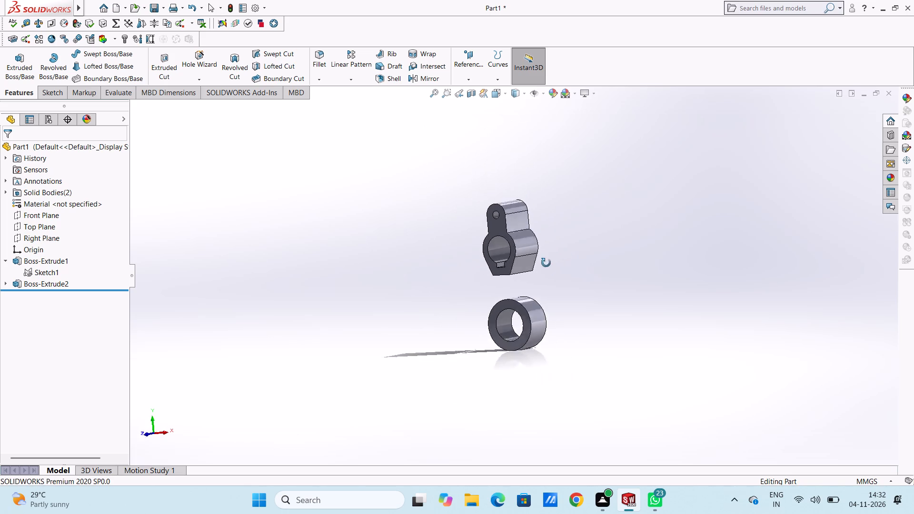
middle_drag(546, 263, 495, 284)
middle_drag(482, 290, 513, 273)
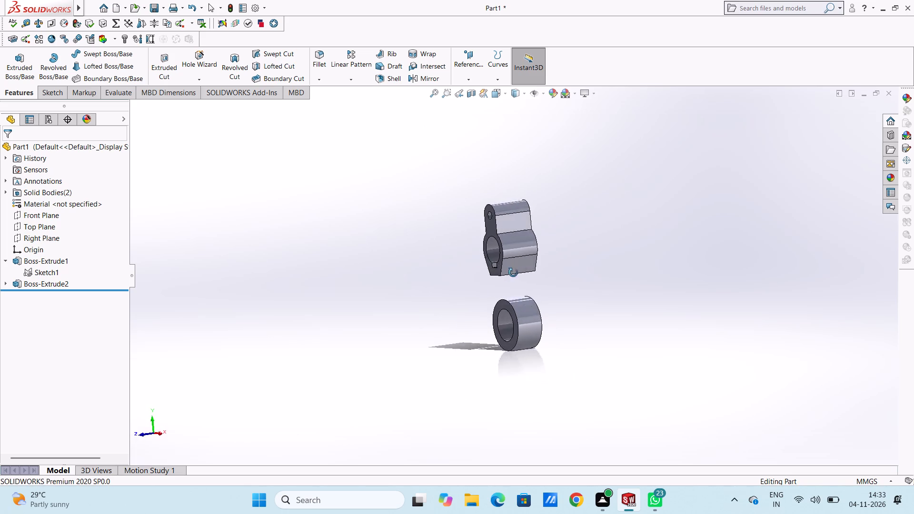
middle_drag(513, 273, 510, 261)
scroll(543, 250, down, 3)
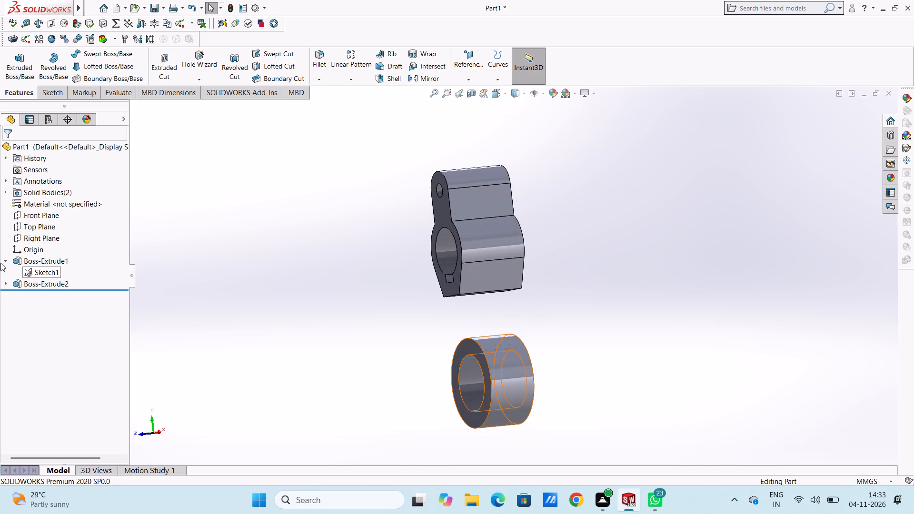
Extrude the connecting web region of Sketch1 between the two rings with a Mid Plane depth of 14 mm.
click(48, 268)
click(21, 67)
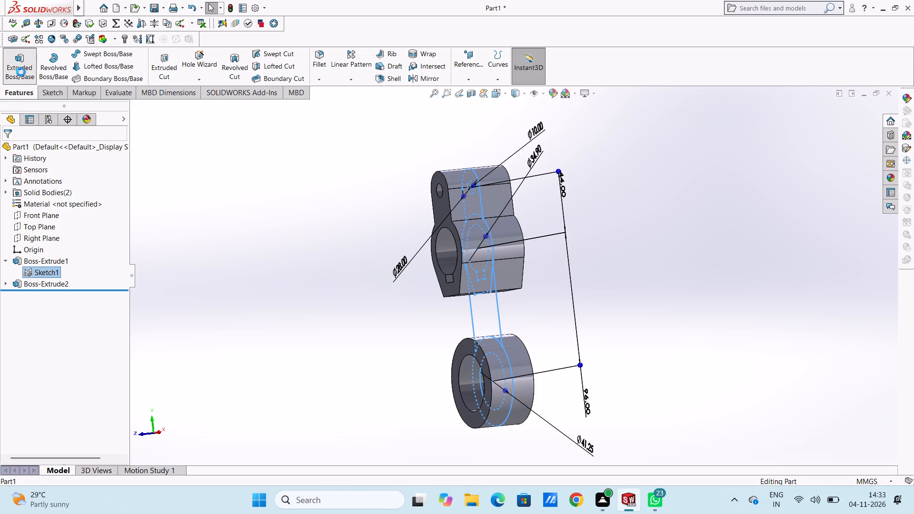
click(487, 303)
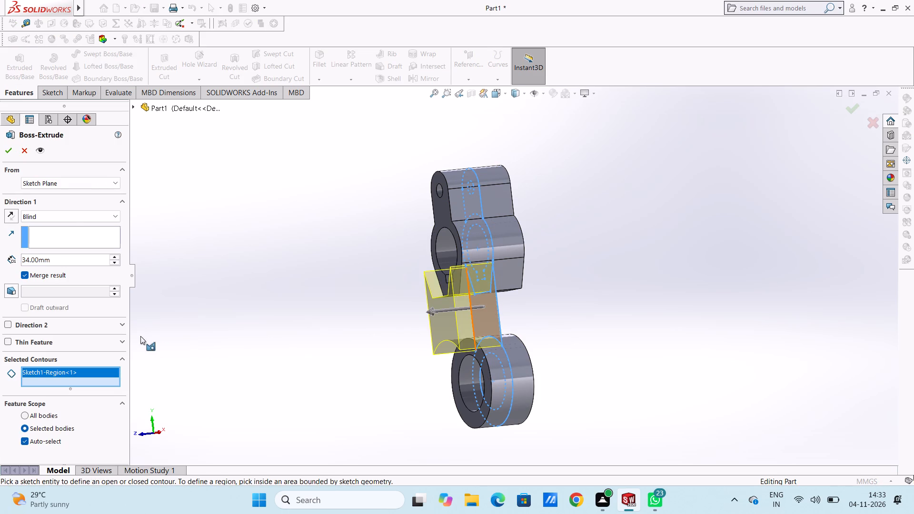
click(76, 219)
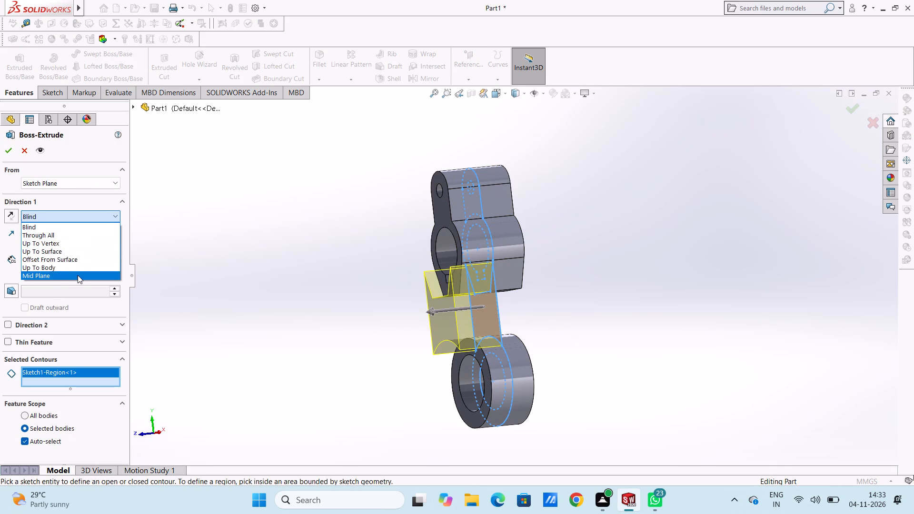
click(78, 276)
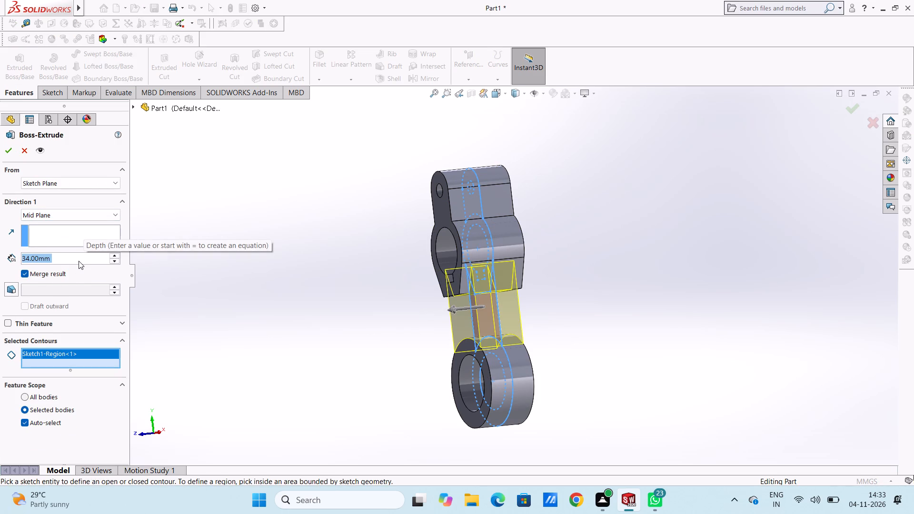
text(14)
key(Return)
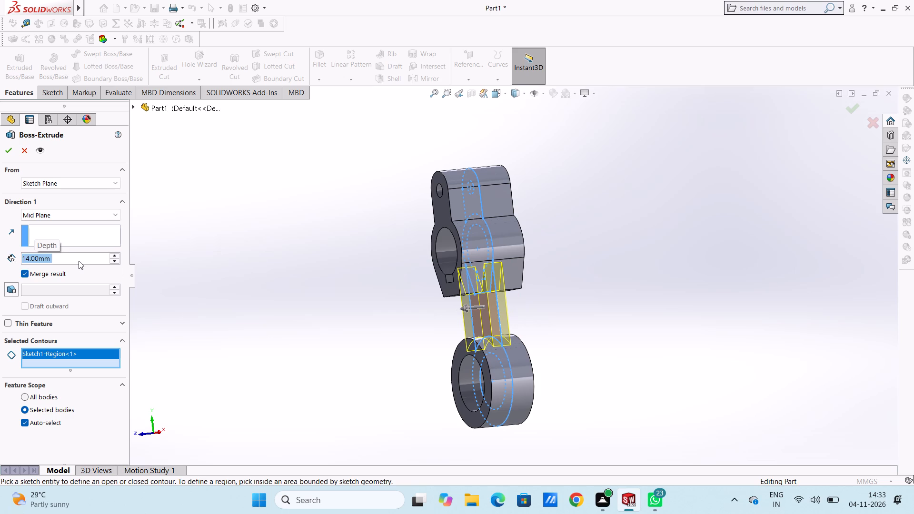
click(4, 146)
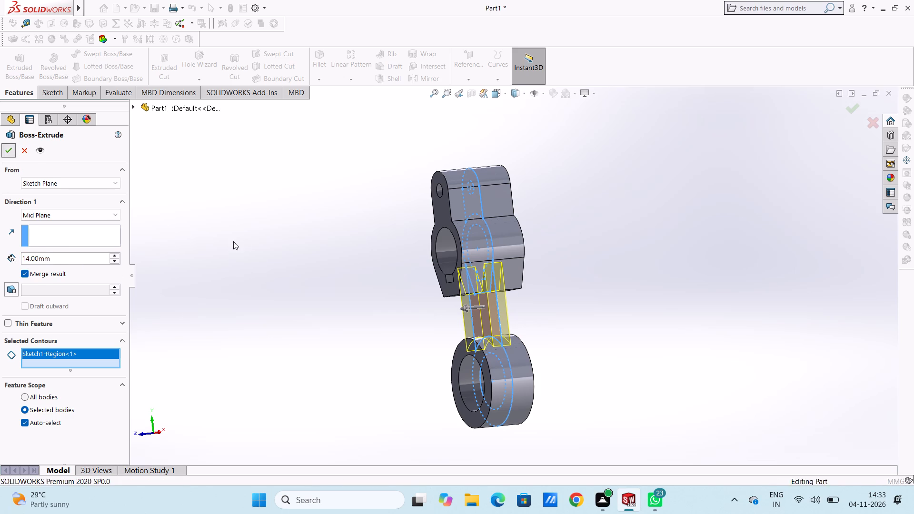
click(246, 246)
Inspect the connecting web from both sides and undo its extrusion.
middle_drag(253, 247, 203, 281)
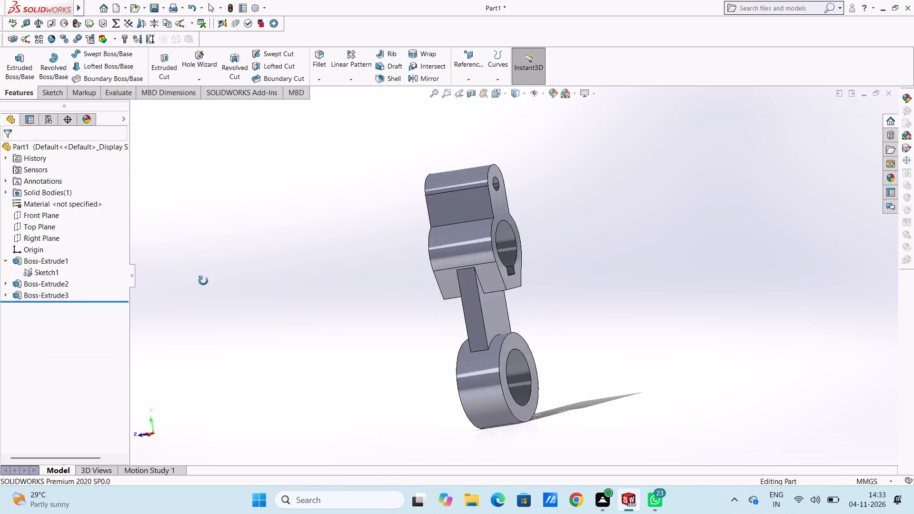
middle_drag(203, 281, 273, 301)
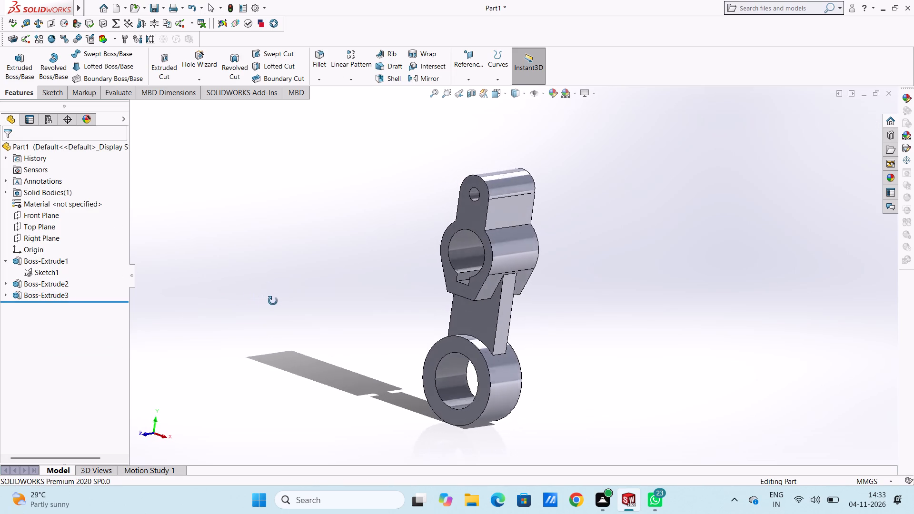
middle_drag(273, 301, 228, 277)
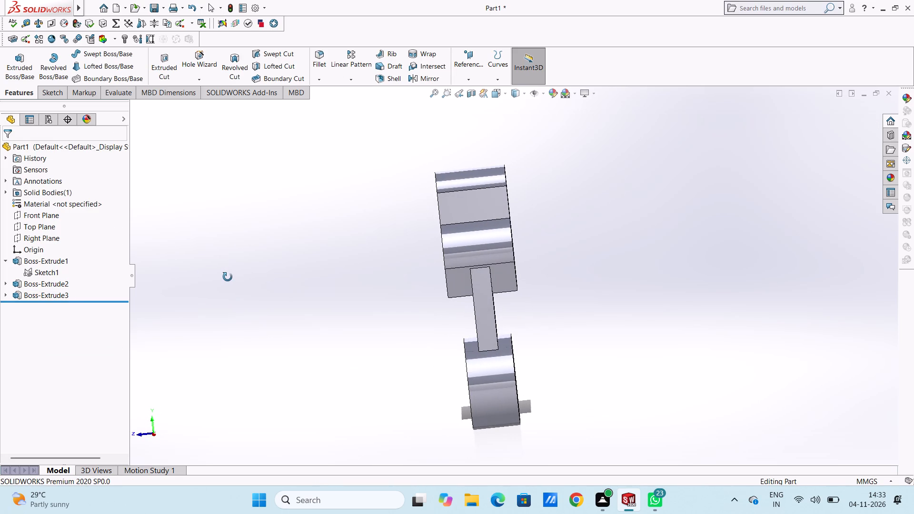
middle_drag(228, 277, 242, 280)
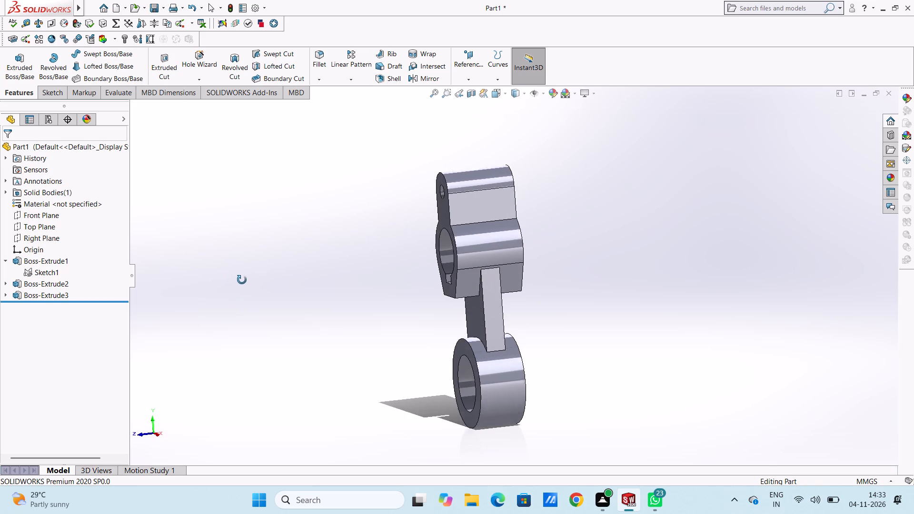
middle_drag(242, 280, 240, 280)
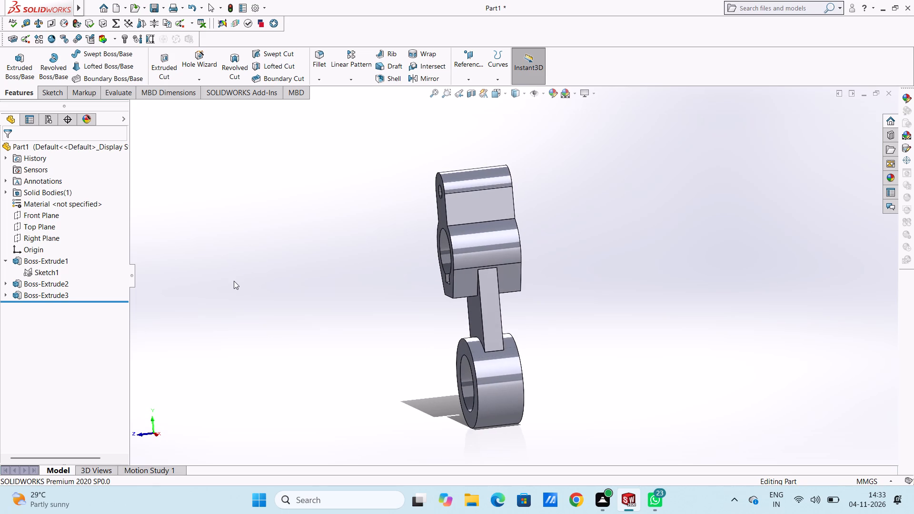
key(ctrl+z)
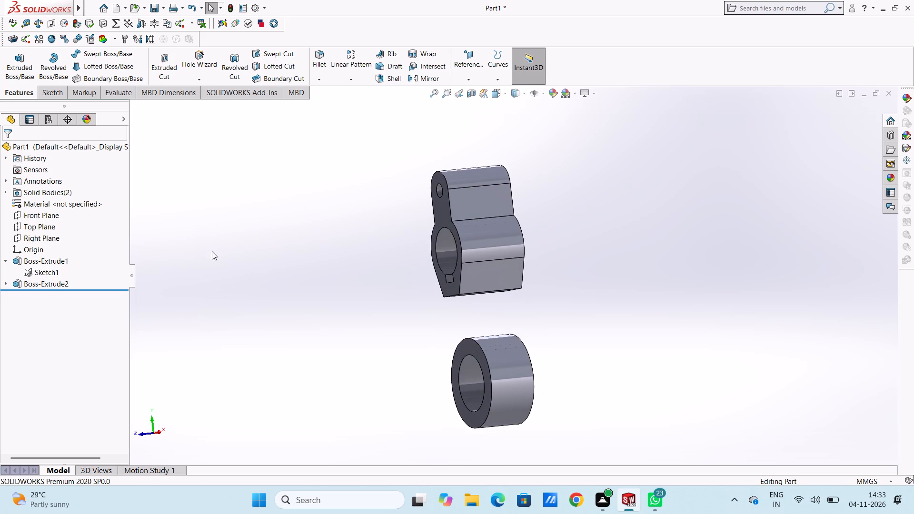
Extrude the connecting web region of Sketch1 between the two rings with a Mid Plane depth of 28 mm.
click(19, 61)
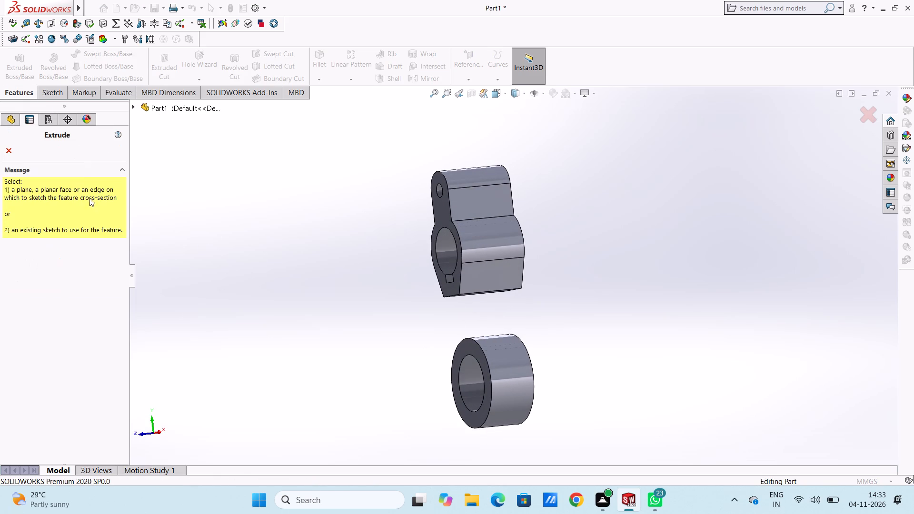
click(134, 108)
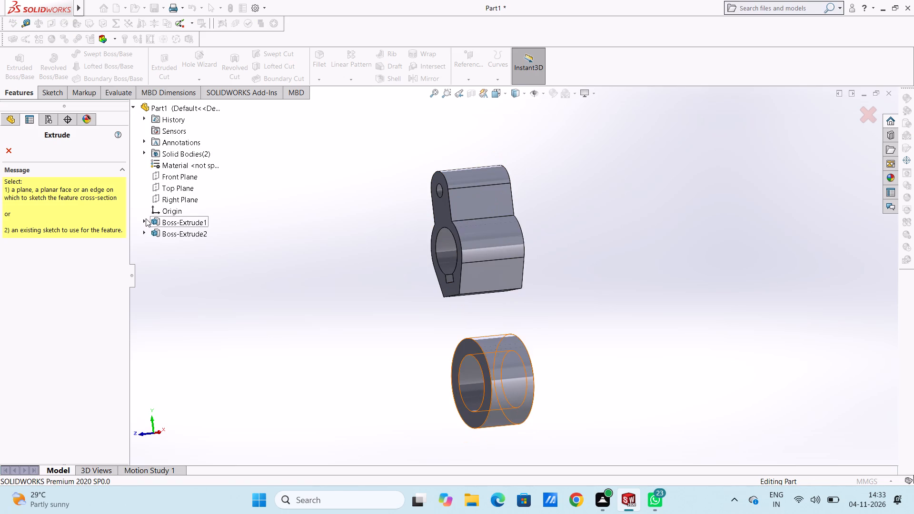
click(146, 218)
click(174, 232)
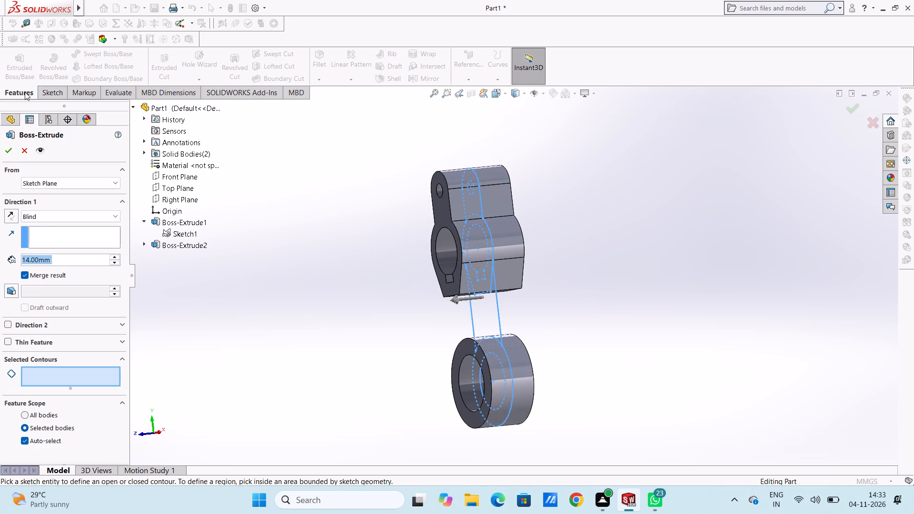
click(25, 92)
click(48, 92)
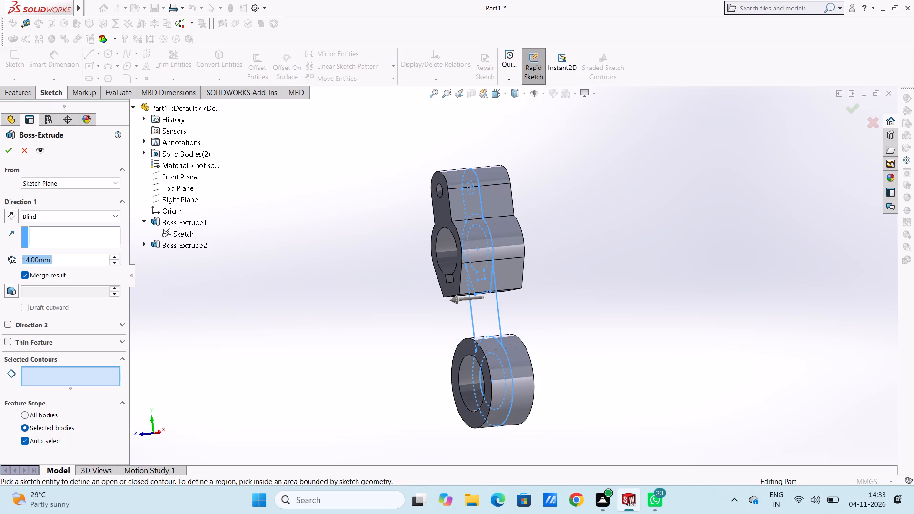
click(20, 90)
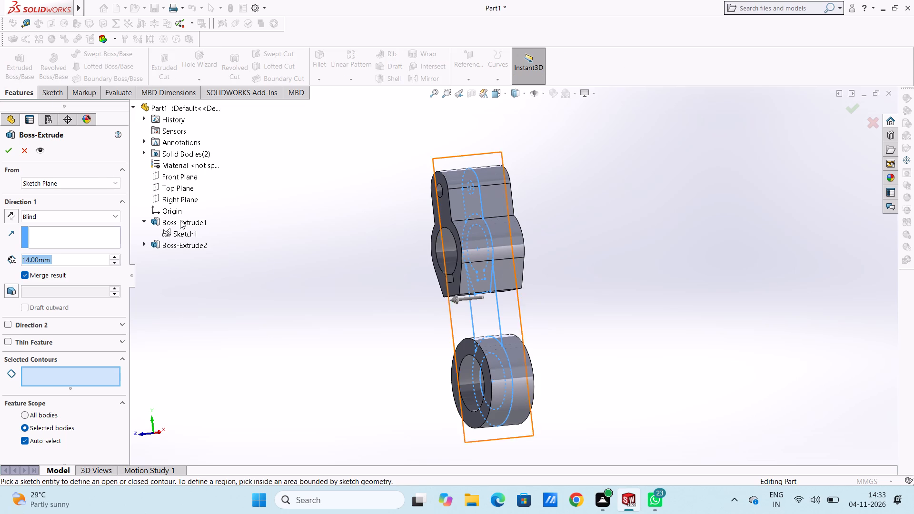
middle_drag(336, 283, 373, 277)
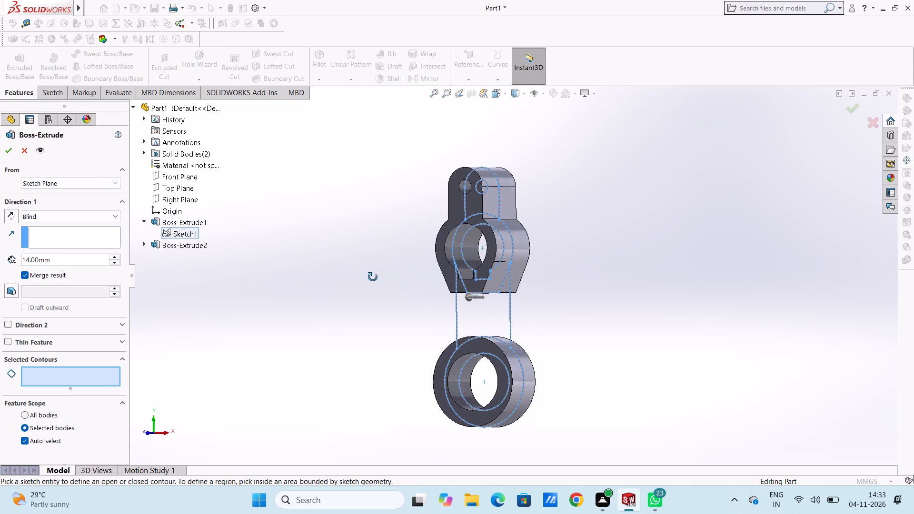
middle_drag(373, 277, 373, 280)
scroll(491, 357, down, 4)
click(453, 310)
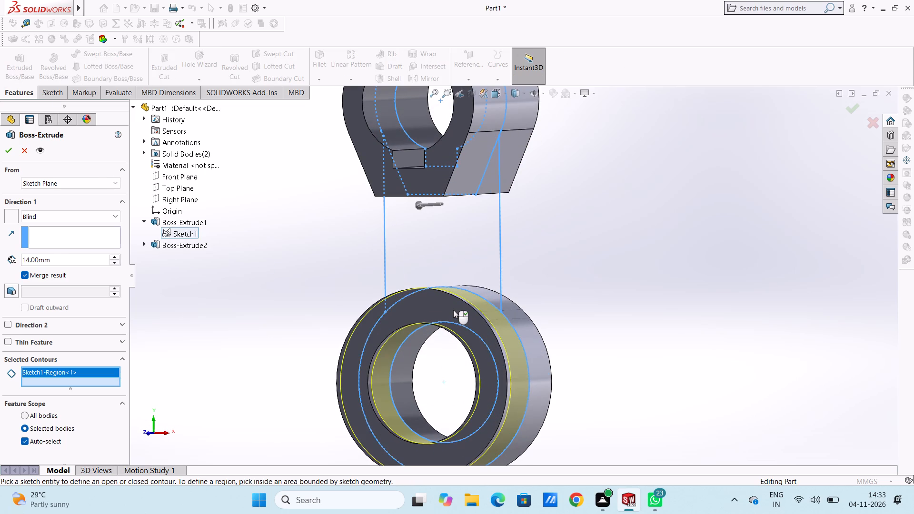
click(453, 310)
click(452, 237)
scroll(357, 279, up, 4)
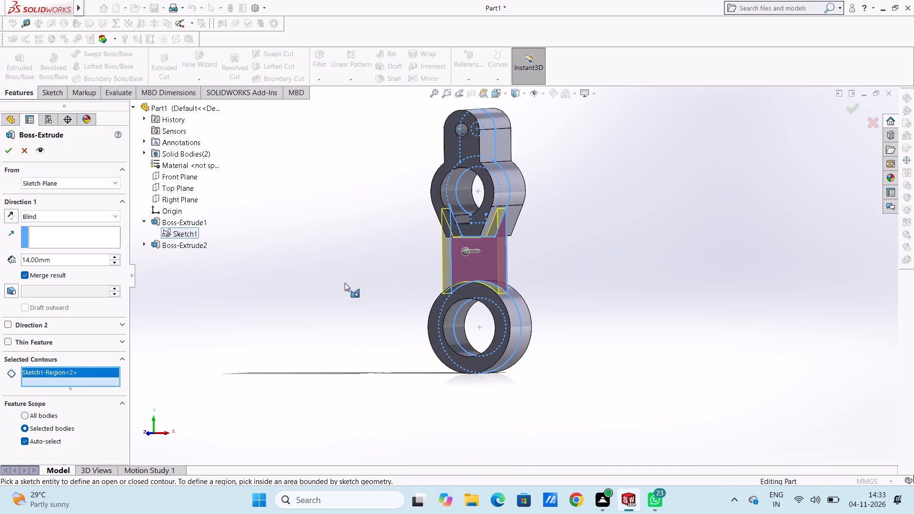
click(42, 216)
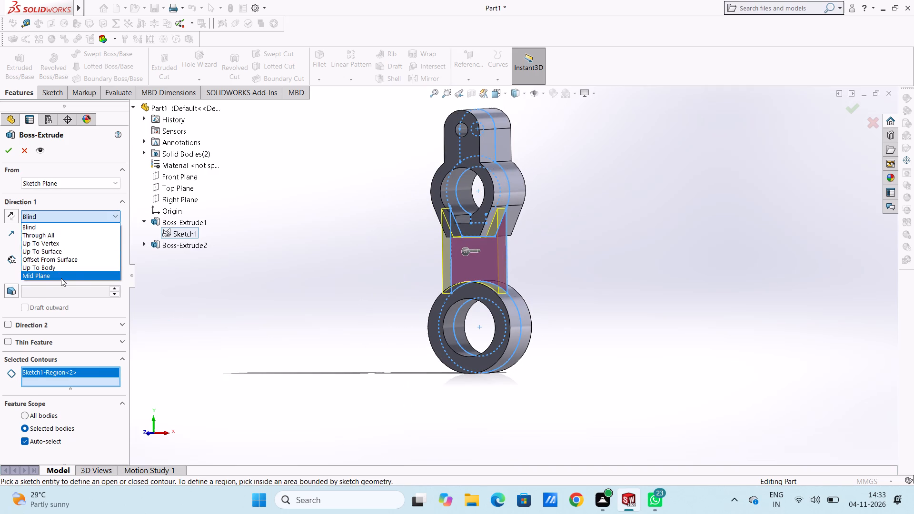
click(61, 278)
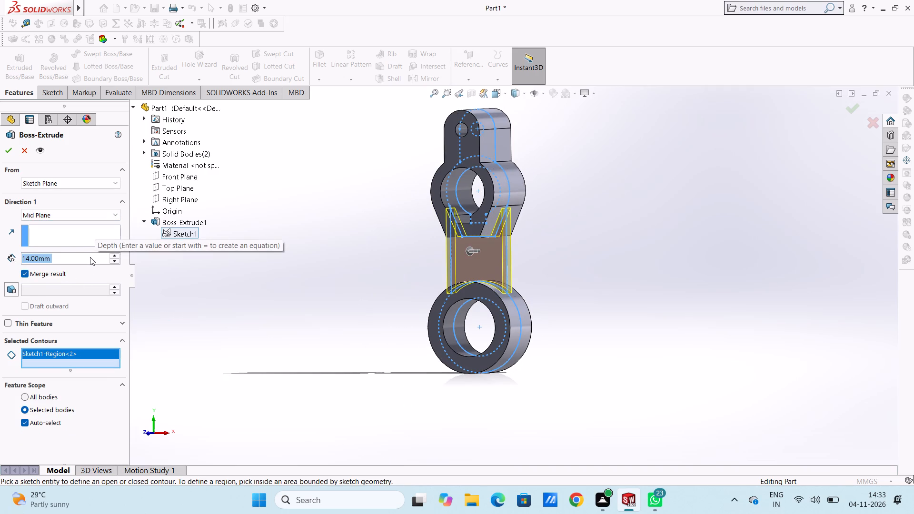
text(28)
key(Return)
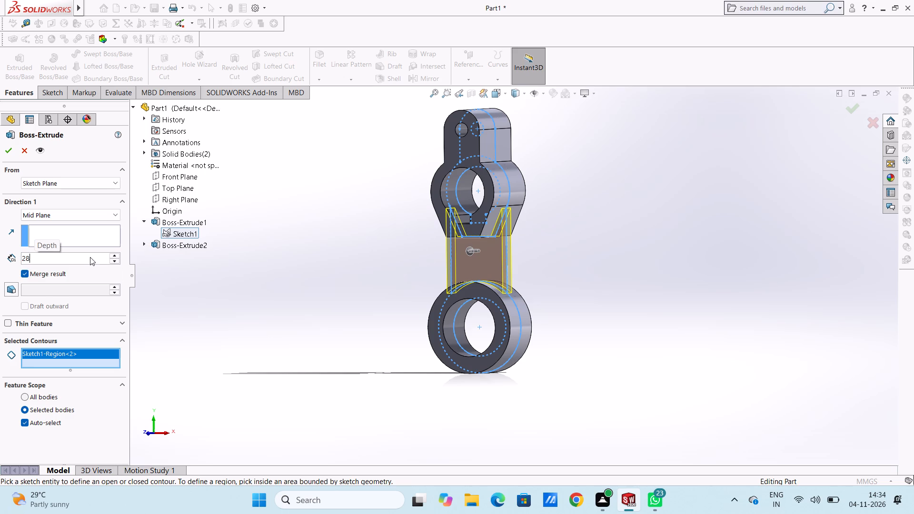
click(6, 146)
click(261, 257)
Examine the connecting web and how it meets the slotted middle ring and lower ring from several angles.
middle_click(261, 257)
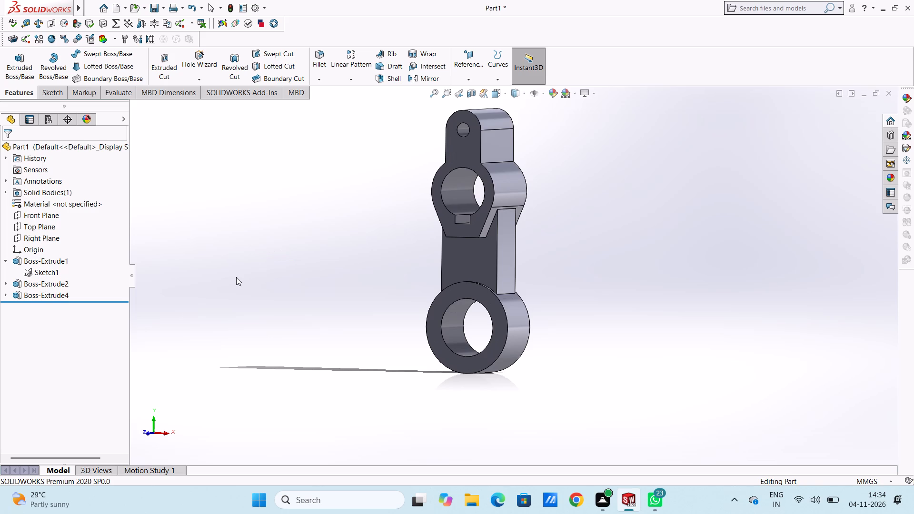
middle_drag(587, 205, 484, 202)
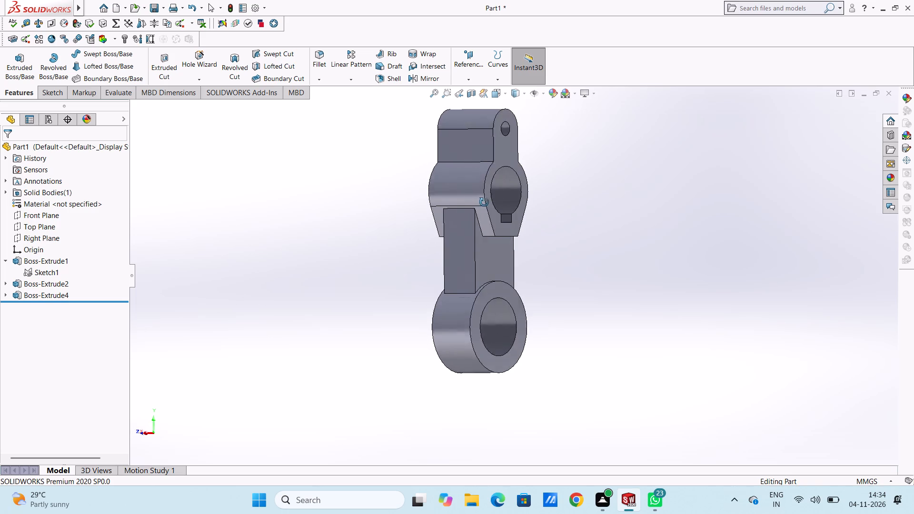
middle_drag(484, 202, 634, 201)
scroll(474, 203, up, 1)
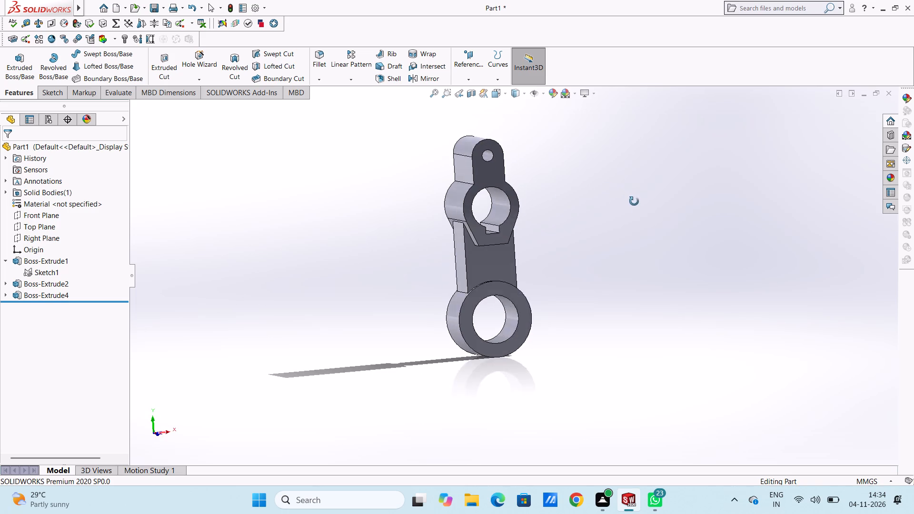
middle_drag(634, 201, 546, 213)
scroll(546, 214, down, 5)
scroll(483, 271, up, 1)
scroll(469, 274, down, 3)
scroll(481, 254, up, 5)
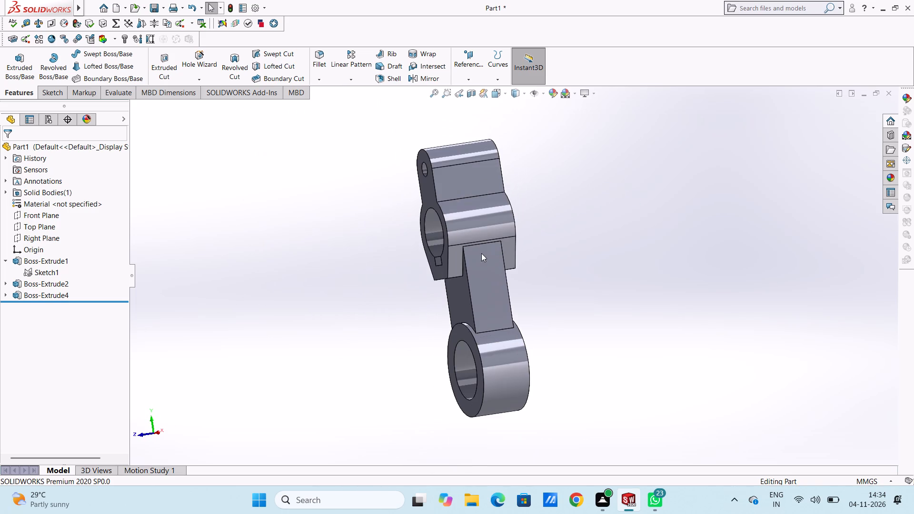
scroll(481, 253, up, 1)
middle_drag(517, 271, 490, 277)
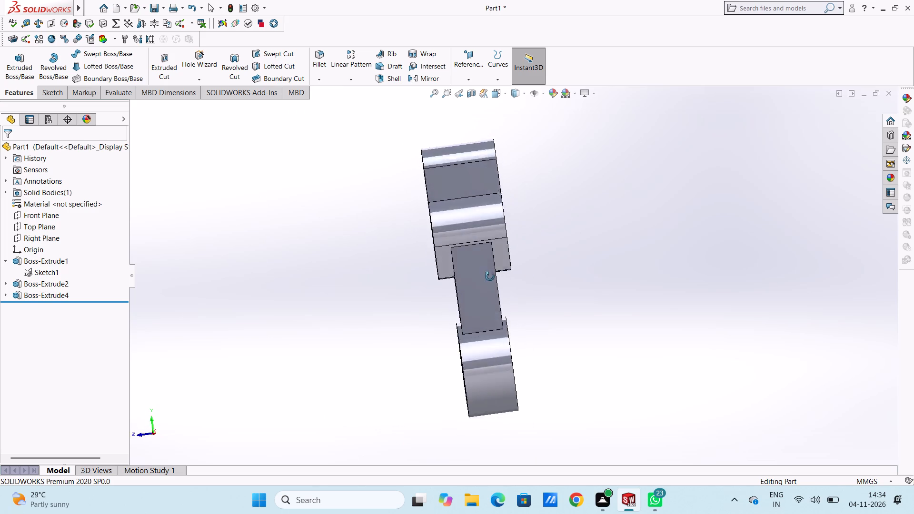
middle_drag(490, 277, 623, 259)
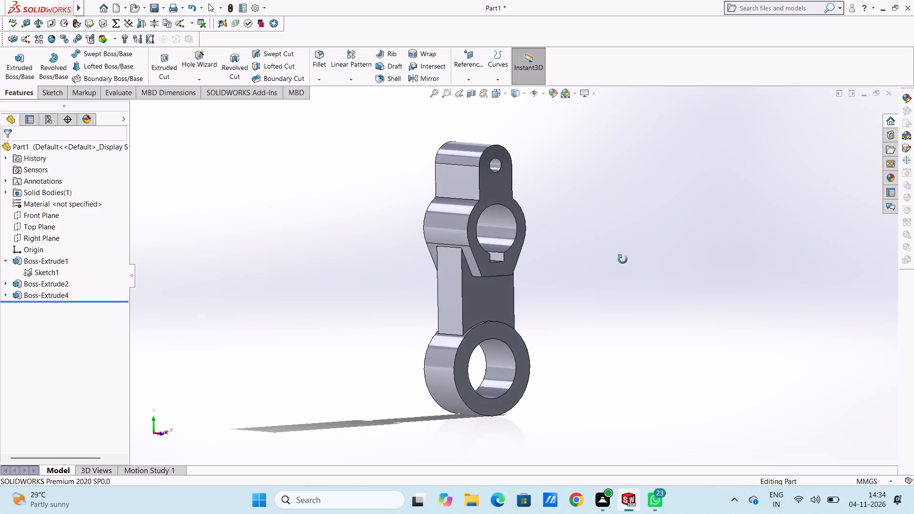
middle_drag(623, 259, 532, 269)
scroll(492, 208, down, 3)
scroll(480, 202, up, 4)
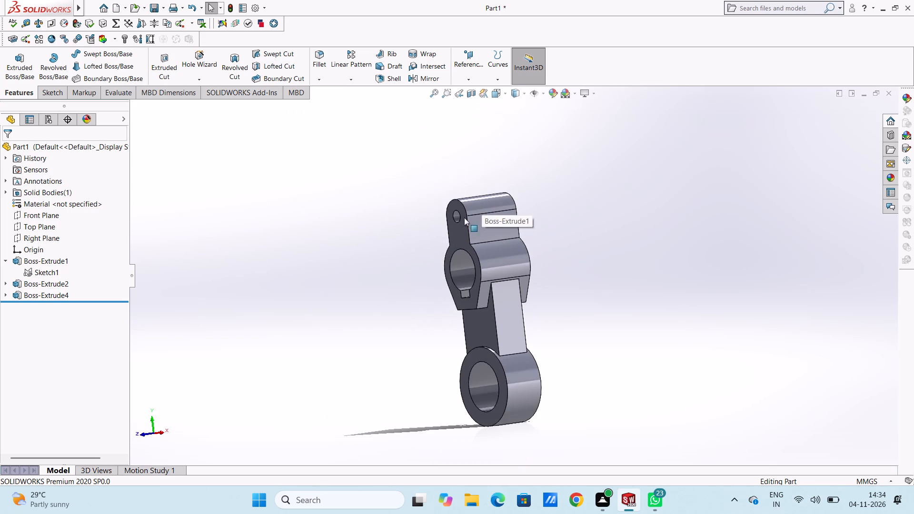
middle_drag(388, 274, 419, 290)
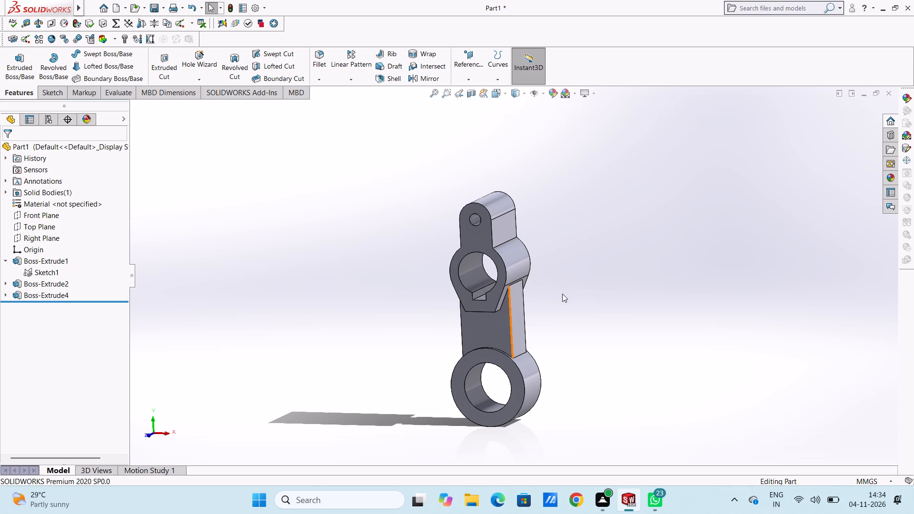
middle_drag(555, 287, 564, 254)
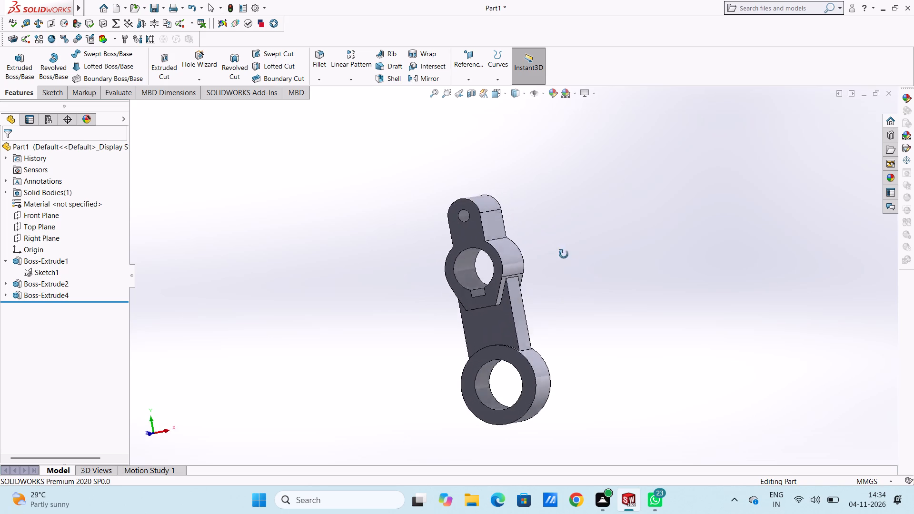
middle_drag(564, 254, 471, 277)
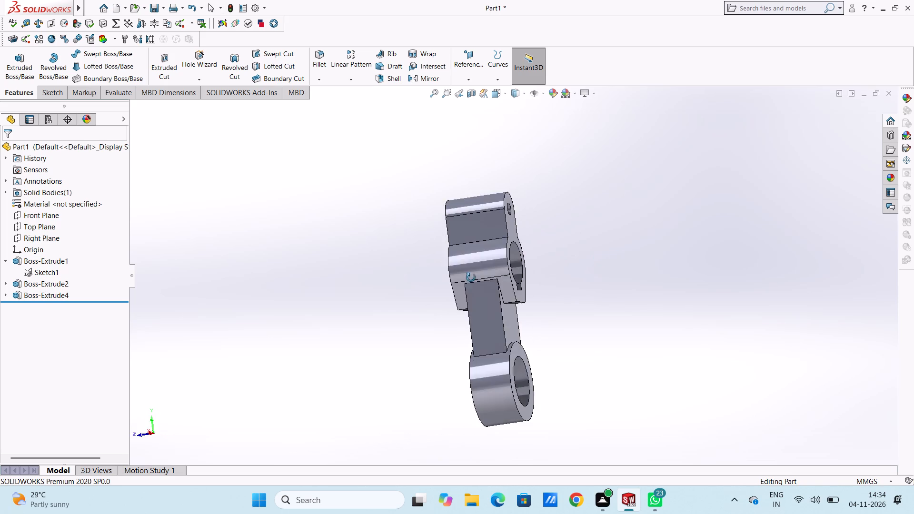
middle_drag(471, 277, 506, 278)
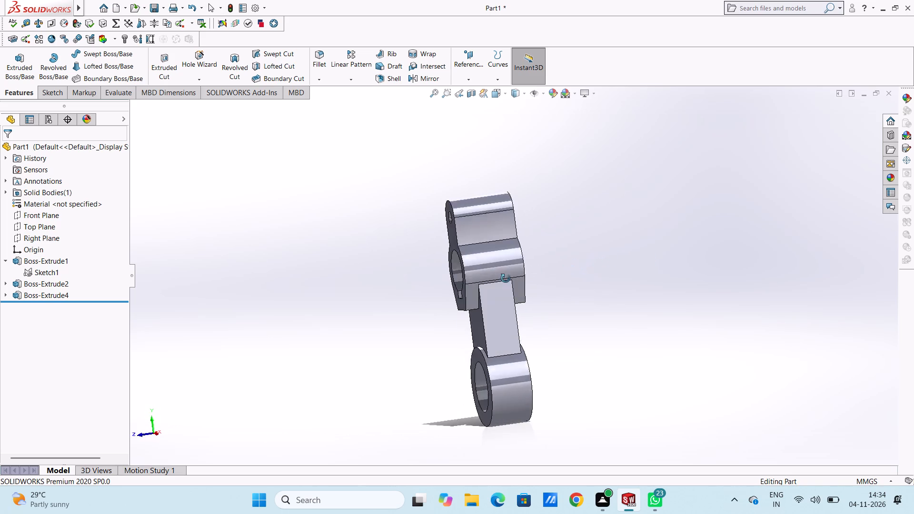
middle_drag(506, 278, 564, 257)
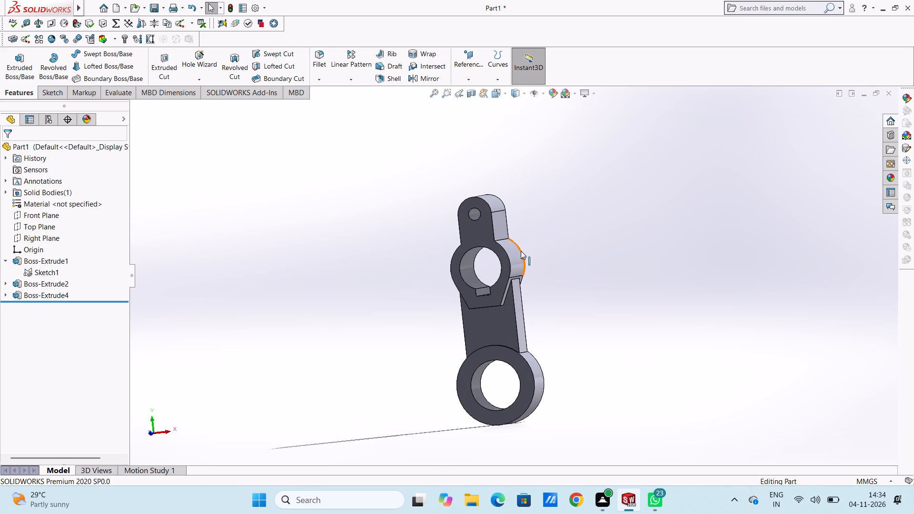
scroll(523, 250, down, 4)
middle_drag(577, 258, 542, 264)
scroll(540, 265, up, 4)
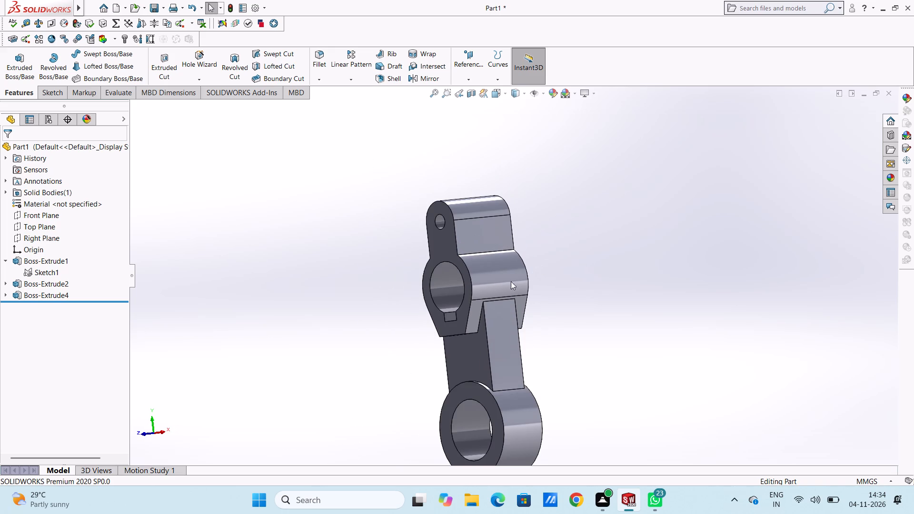
middle_drag(301, 323, 344, 319)
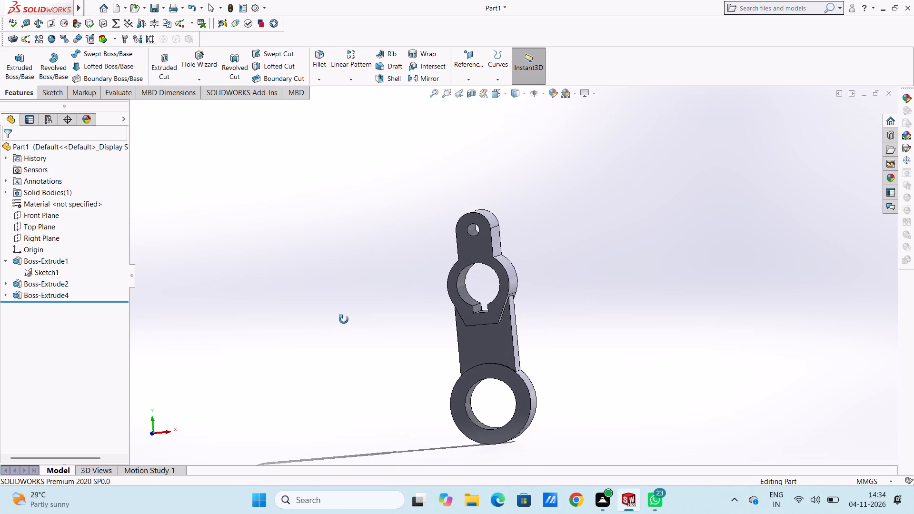
middle_drag(344, 319, 346, 320)
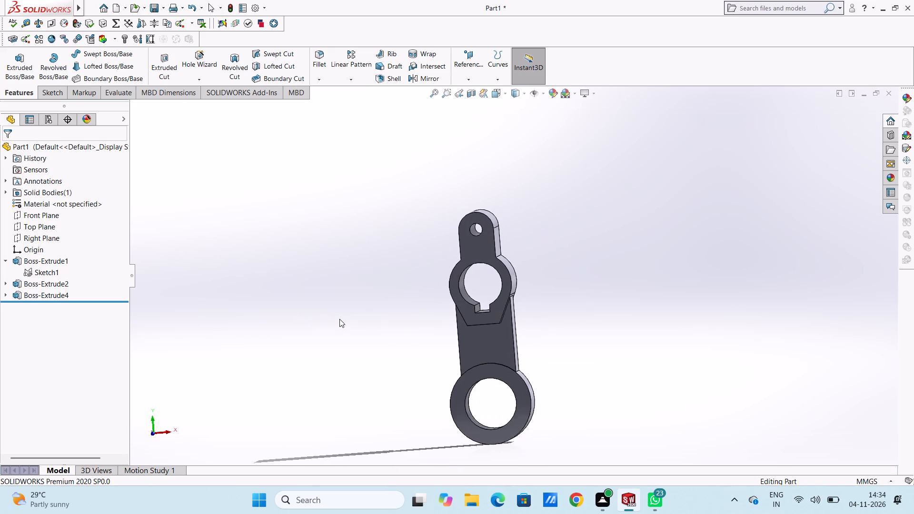
middle_drag(427, 306, 397, 310)
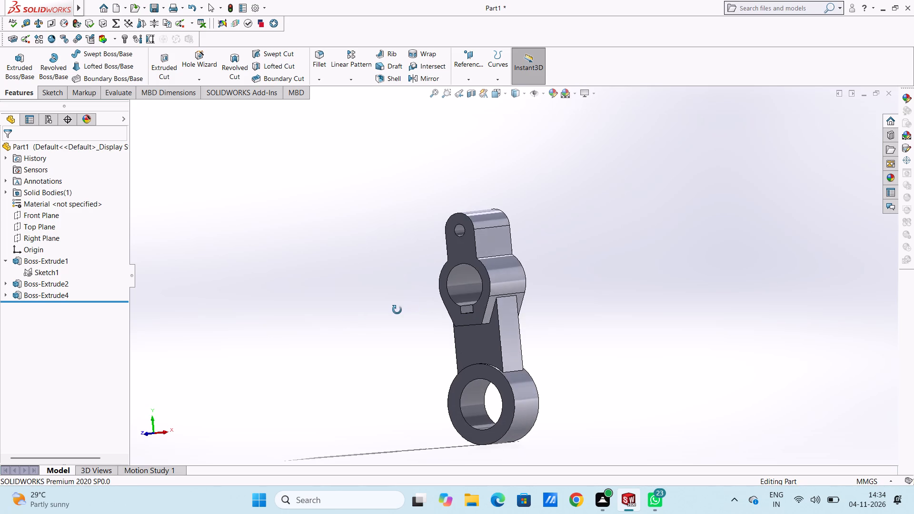
middle_drag(397, 310, 410, 311)
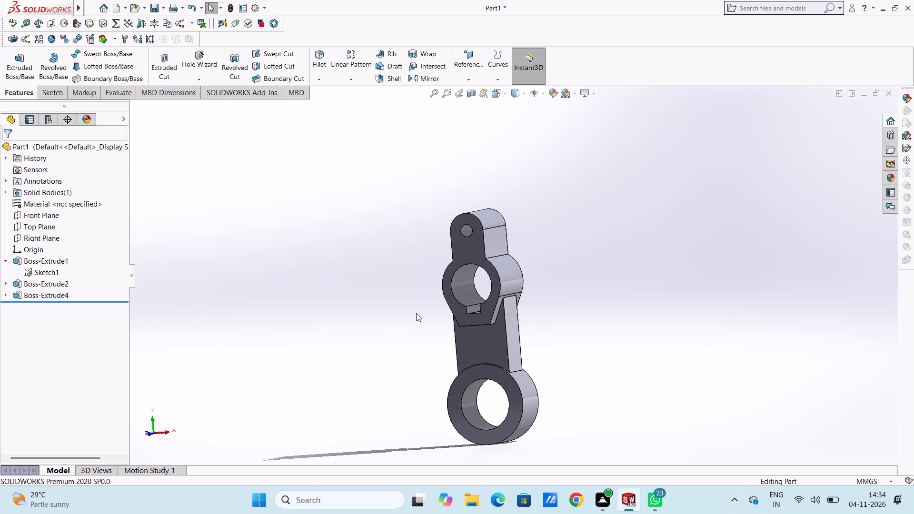
scroll(418, 313, up, 4)
middle_drag(418, 313, 423, 317)
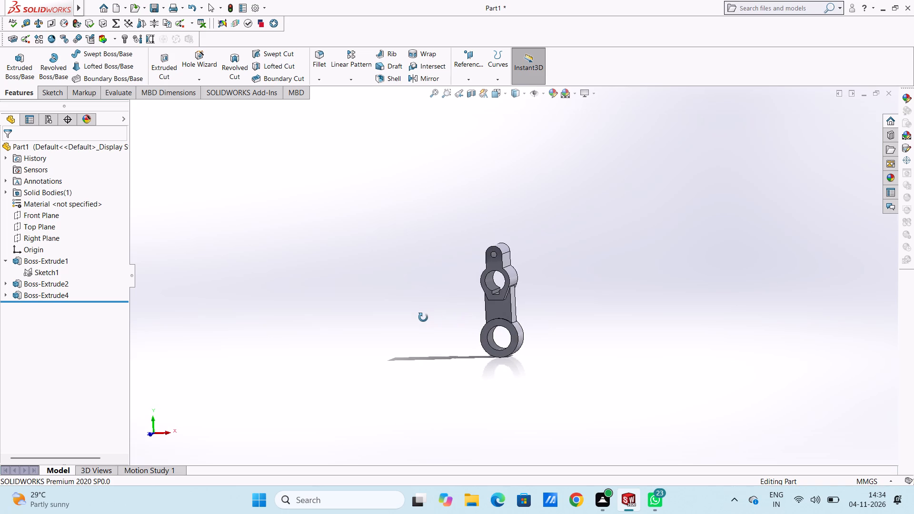
middle_drag(423, 317, 422, 318)
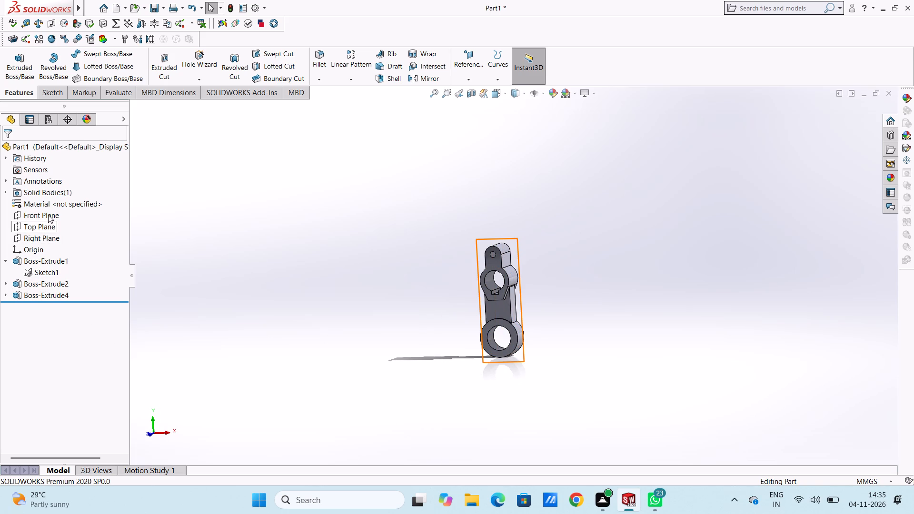
Sketch two concentric circles centred on the origin on the Right Plane, radii about 14 mm and 6.75 mm.
click(52, 235)
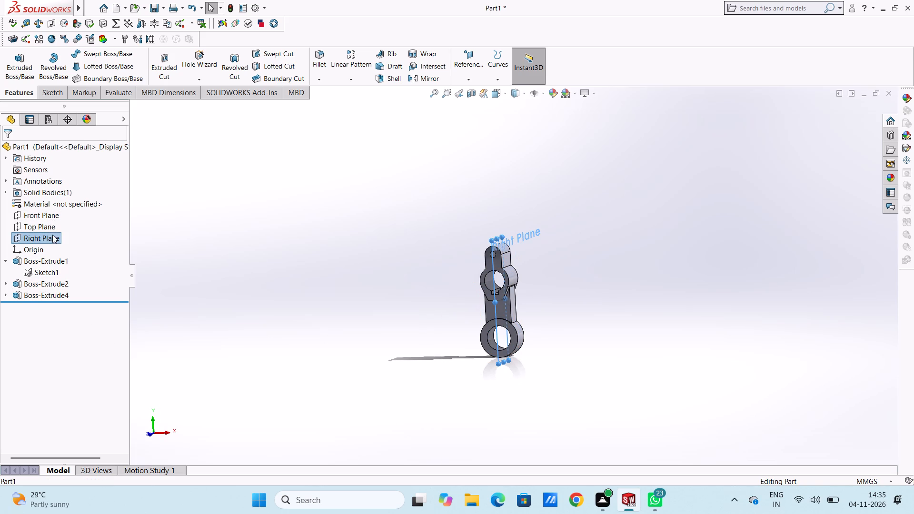
click(61, 218)
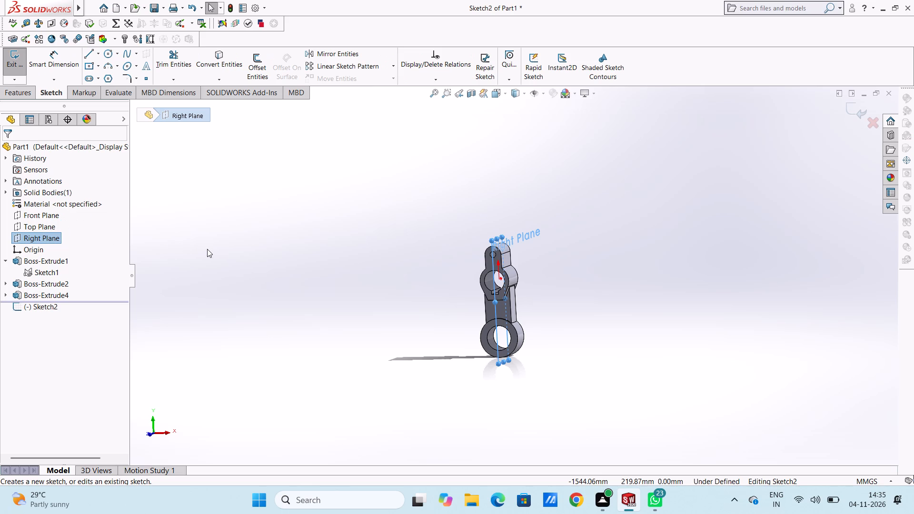
key(ctrl+4)
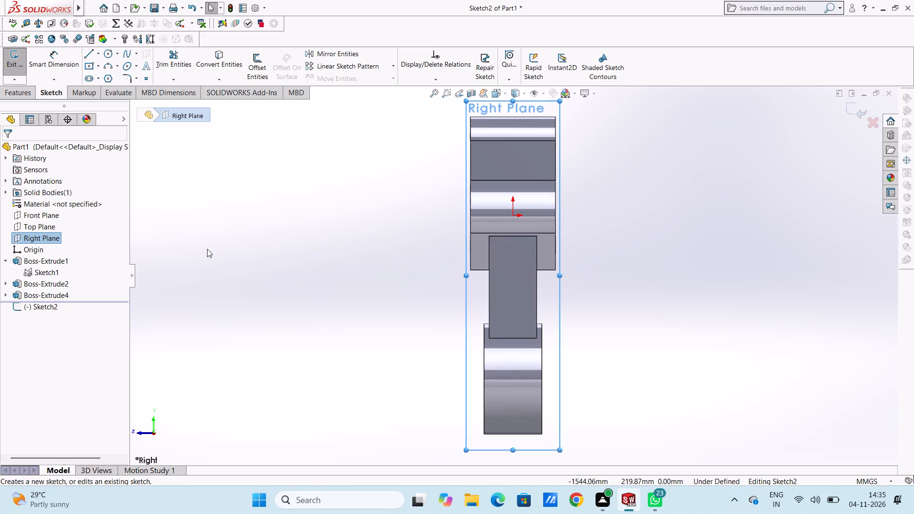
click(286, 251)
scroll(580, 198, down, 1)
scroll(580, 198, up, 3)
scroll(568, 224, down, 1)
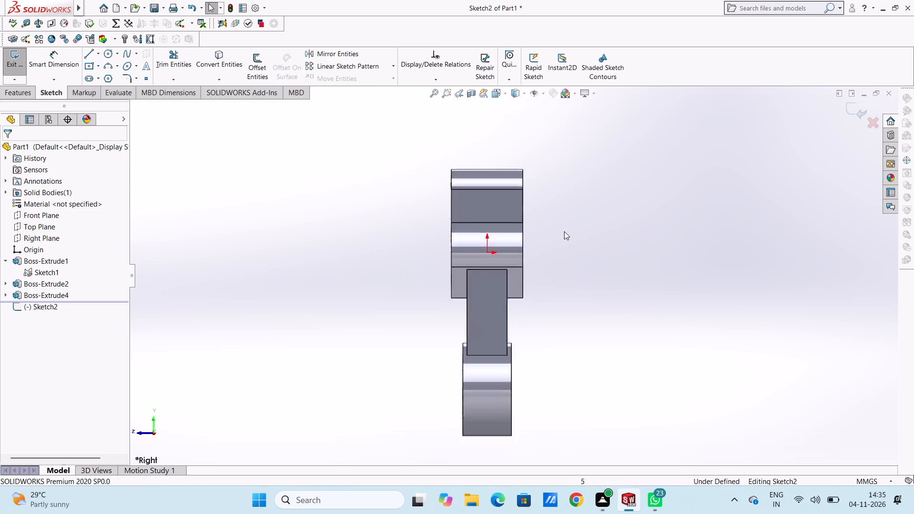
scroll(564, 231, down, 1)
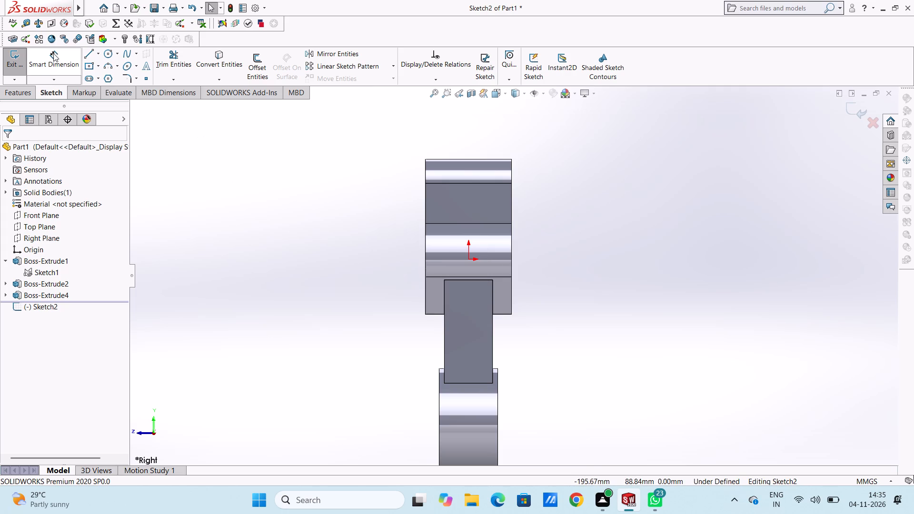
click(111, 56)
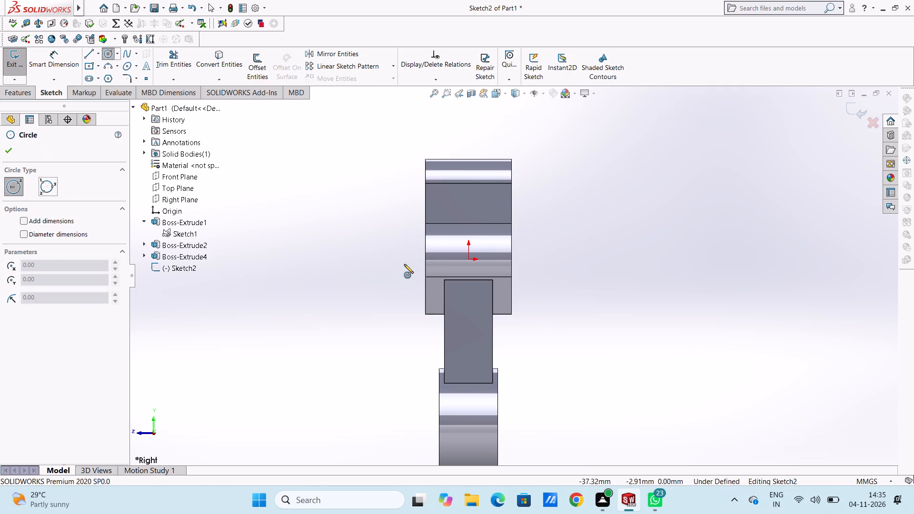
click(469, 260)
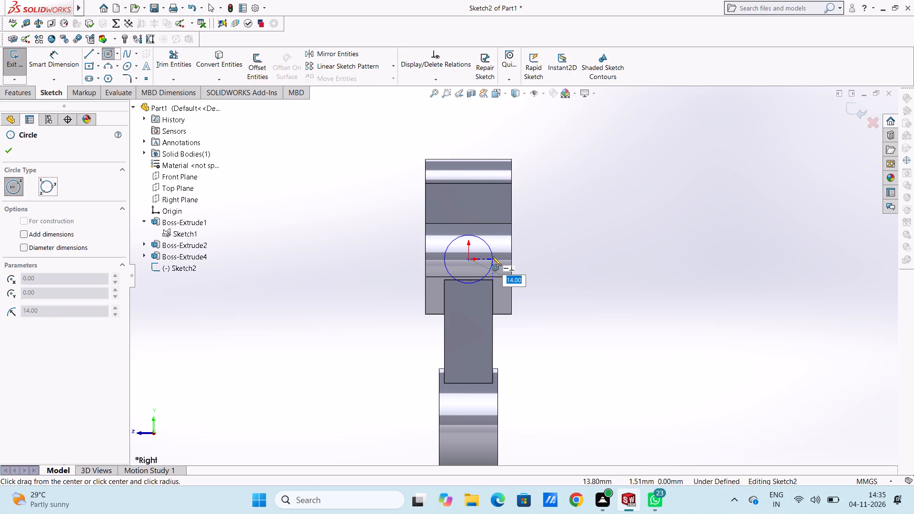
click(492, 257)
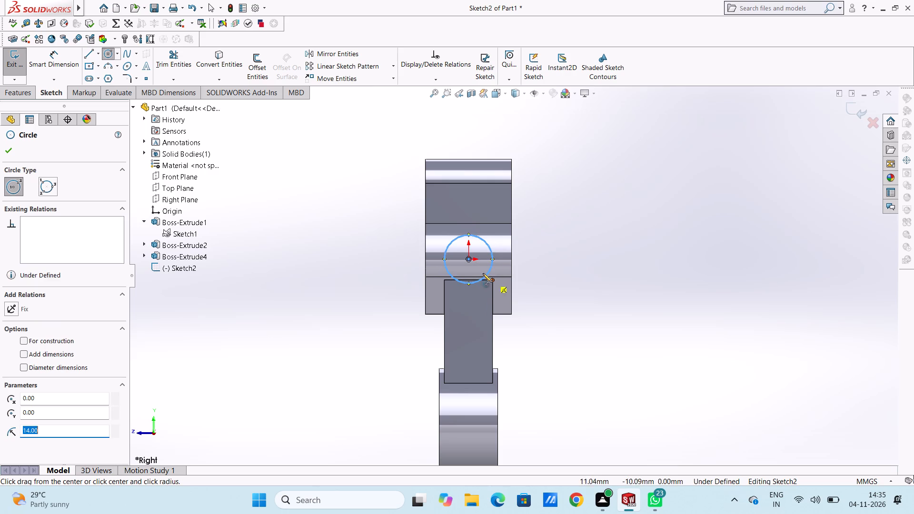
click(468, 259)
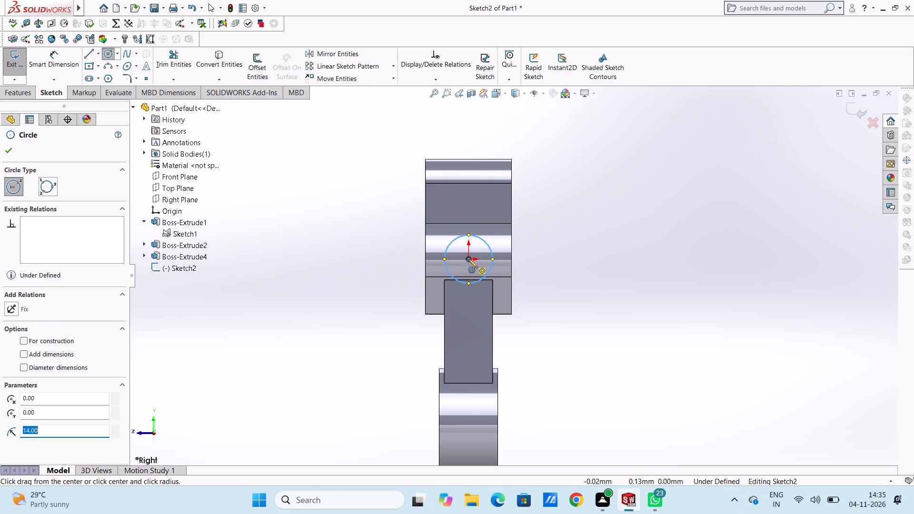
click(476, 268)
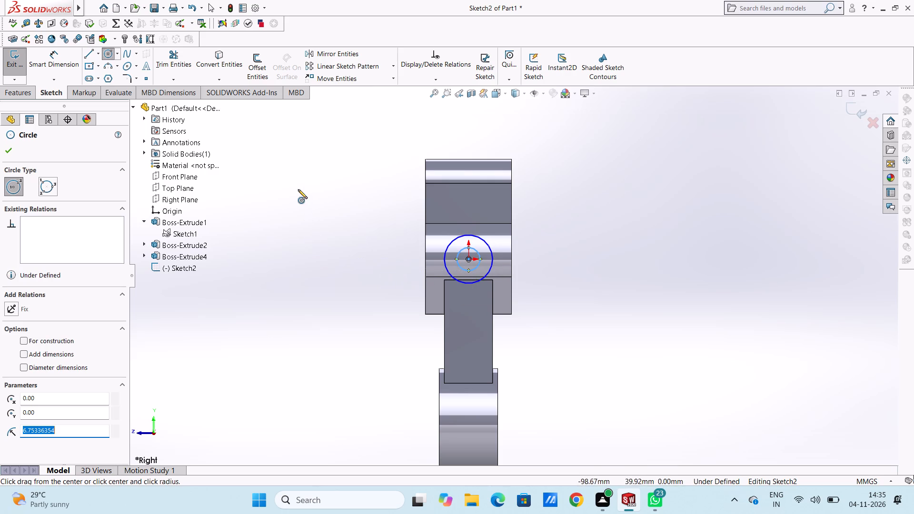
right_click(298, 189)
double_click(307, 195)
scroll(572, 331, up, 1)
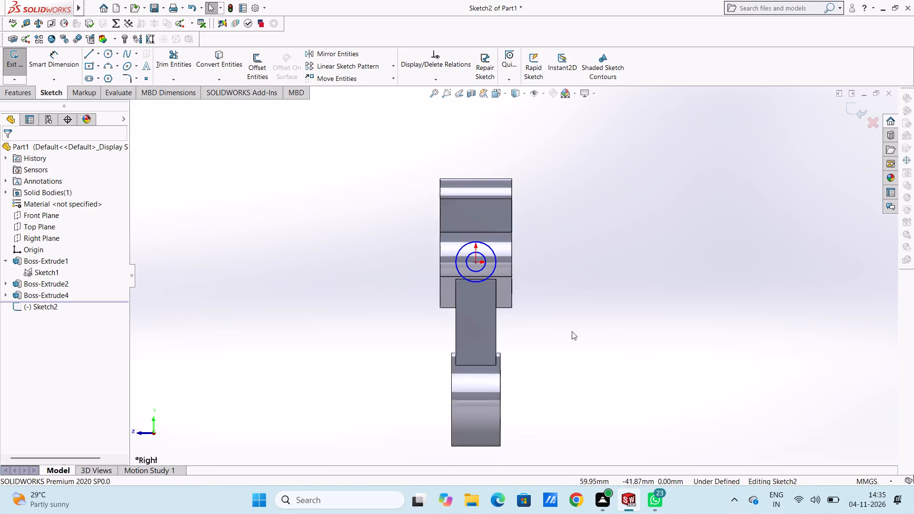
scroll(572, 331, up, 3)
scroll(535, 358, down, 3)
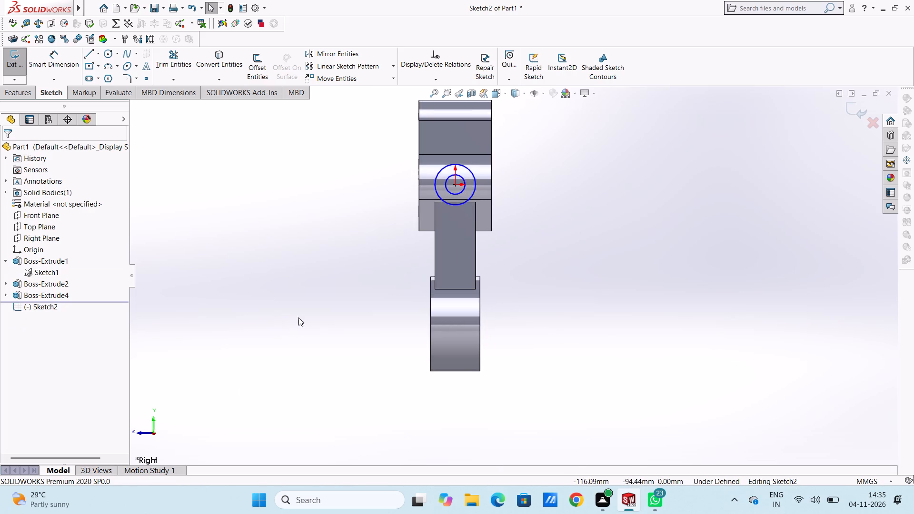
scroll(419, 239, up, 1)
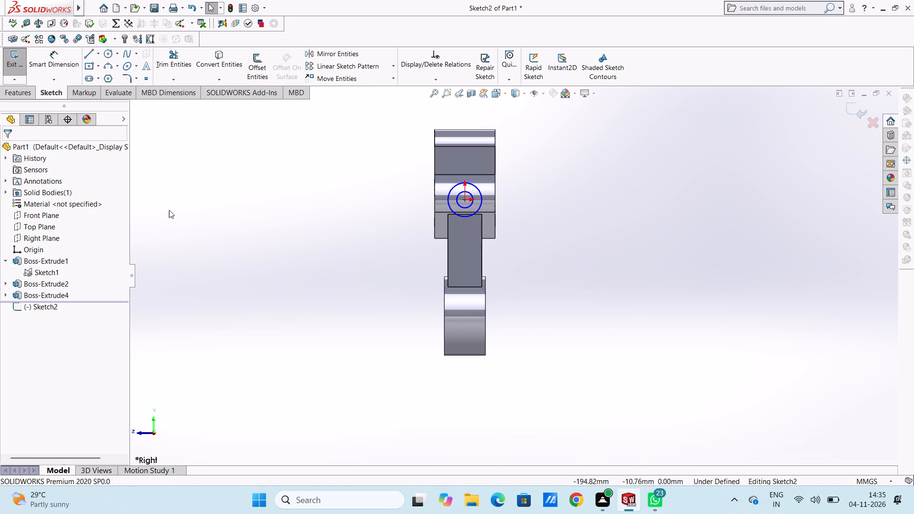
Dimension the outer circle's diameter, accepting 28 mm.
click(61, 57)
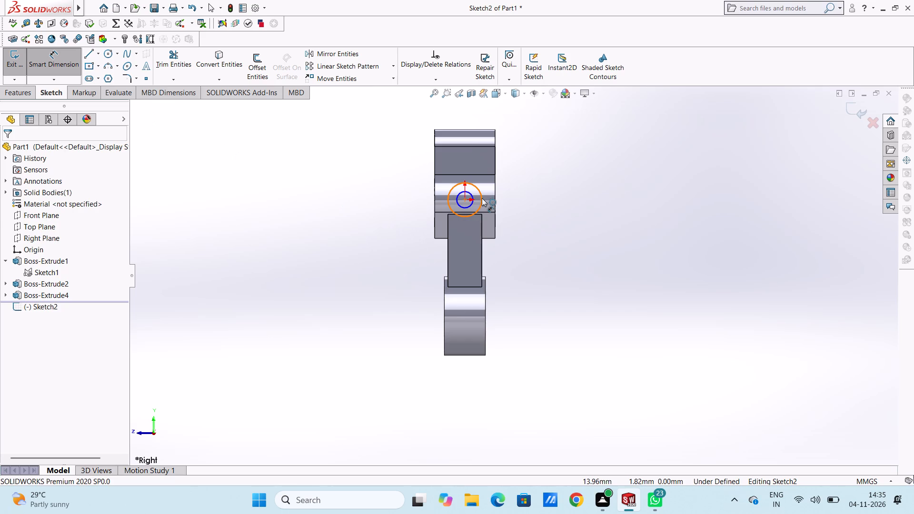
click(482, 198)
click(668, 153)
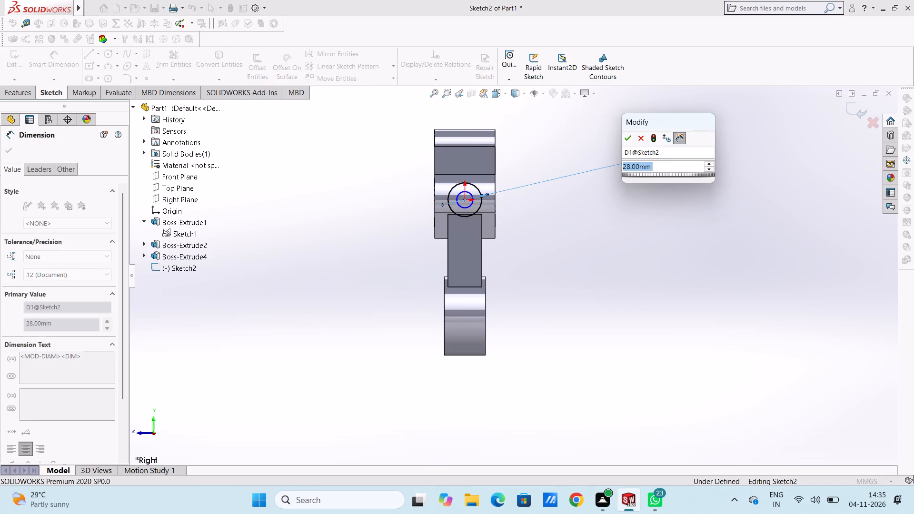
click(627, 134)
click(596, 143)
Dimension the inner circle's diameter at 10 mm.
scroll(536, 167, down, 2)
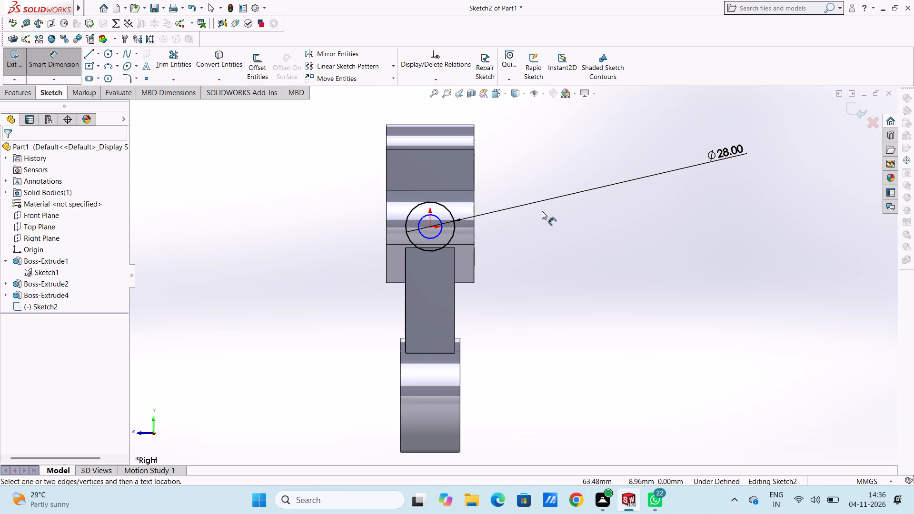
scroll(508, 165, up, 3)
scroll(509, 227, down, 5)
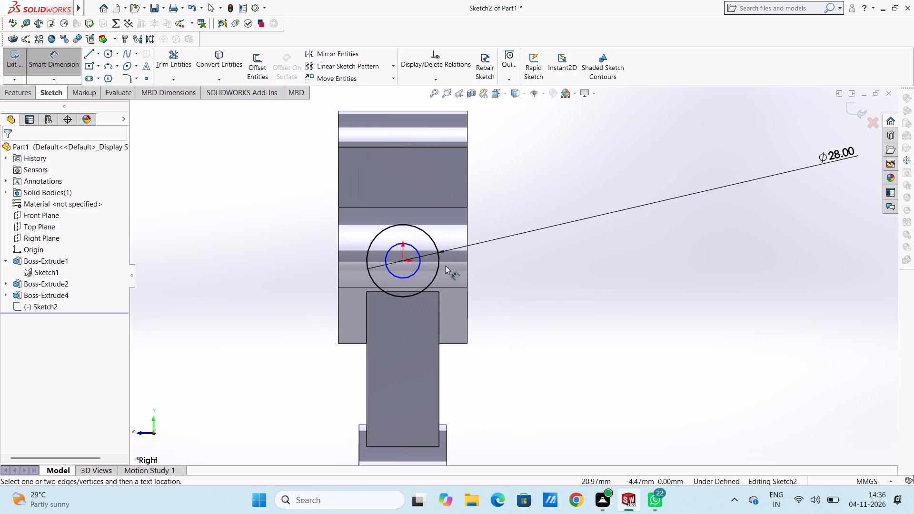
click(417, 249)
click(602, 152)
scroll(602, 152, down, 1)
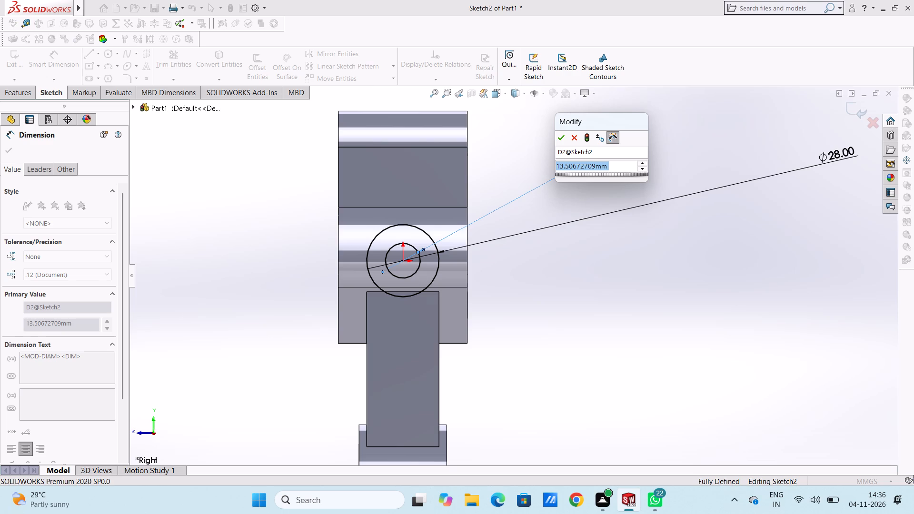
text(10)
key(Return)
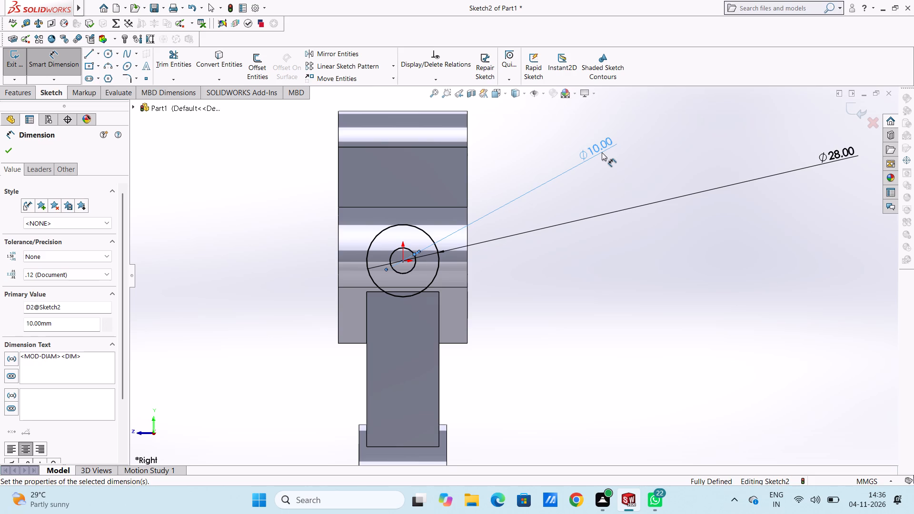
click(507, 176)
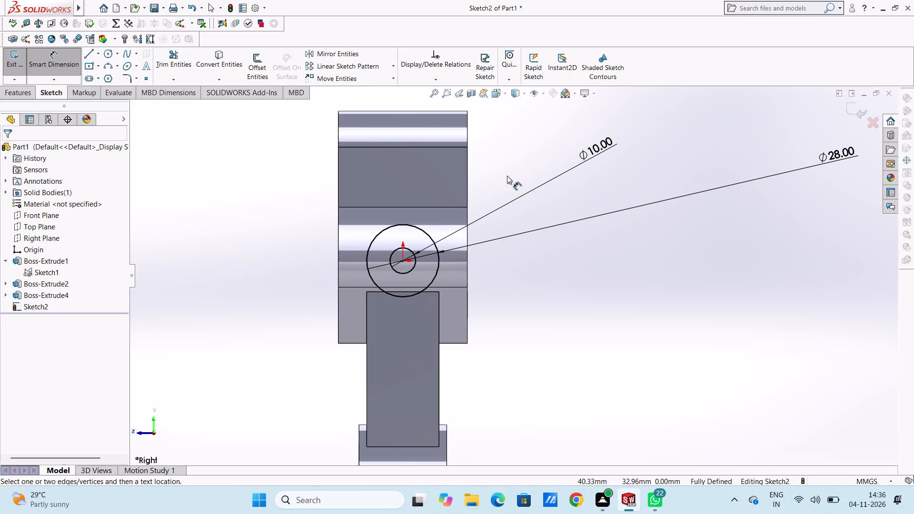
Delete the outer 28 mm circle from the Right Plane sketch together with its diameter dimension.
scroll(507, 176, up, 2)
middle_drag(518, 200, 570, 208)
click(55, 62)
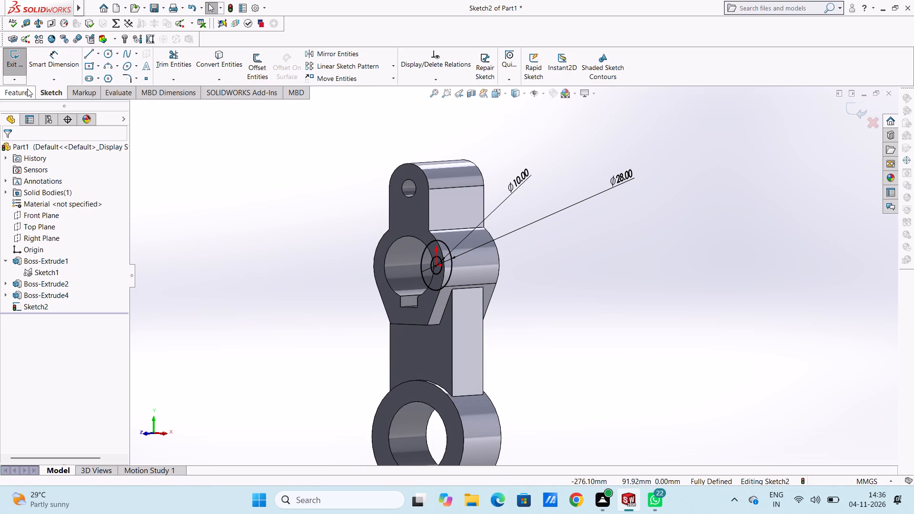
click(26, 91)
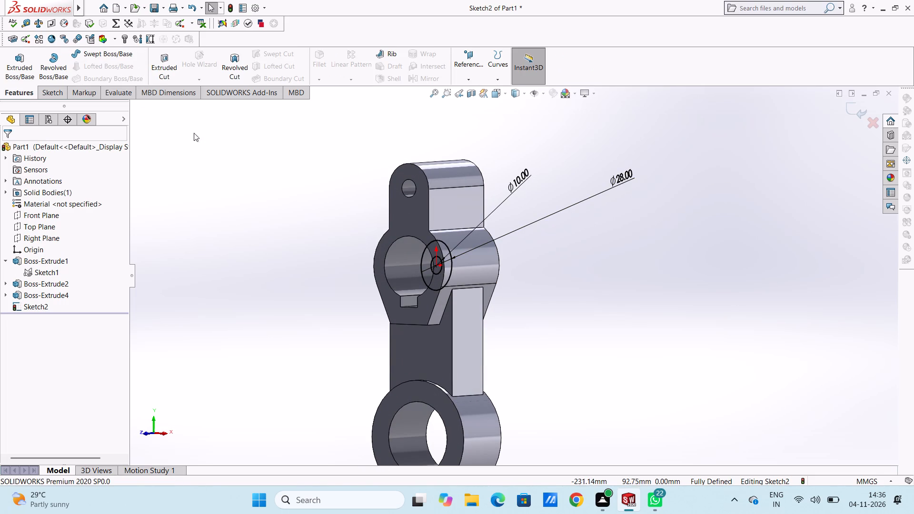
click(441, 242)
right_click(272, 196)
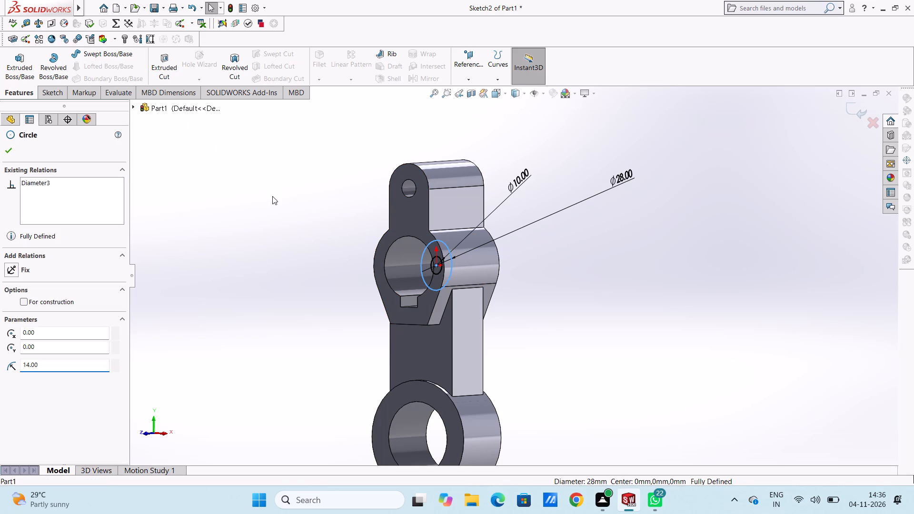
click(288, 332)
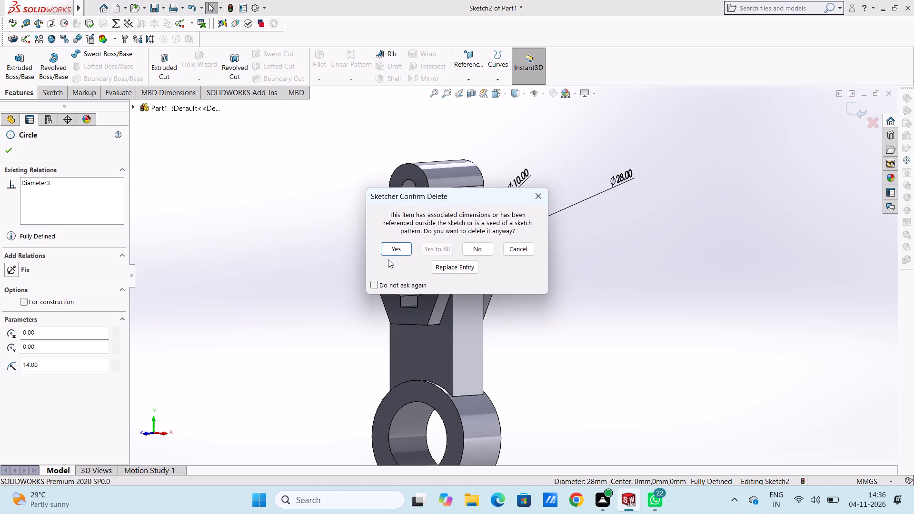
click(395, 248)
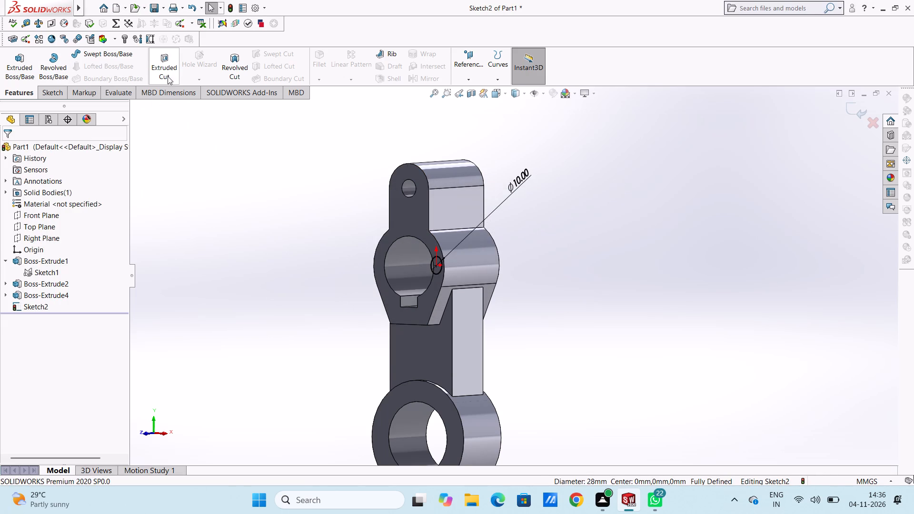
Cut-extrude the 10 mm circle with a Blind depth of 28 mm in the reversed direction through one side of the middle ring.
click(167, 61)
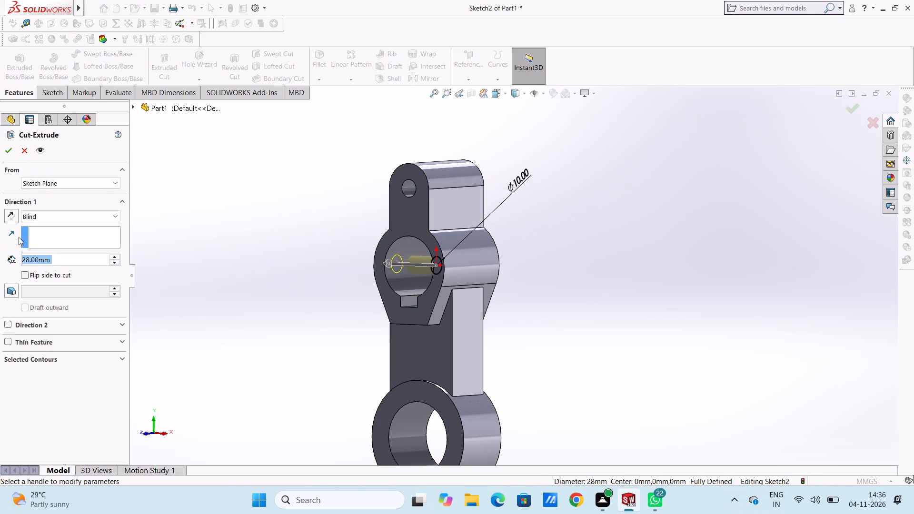
click(8, 217)
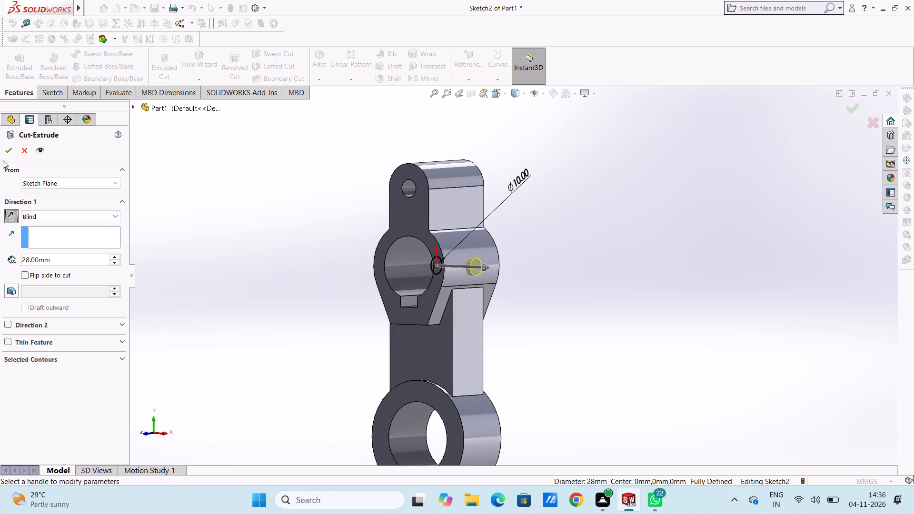
click(10, 151)
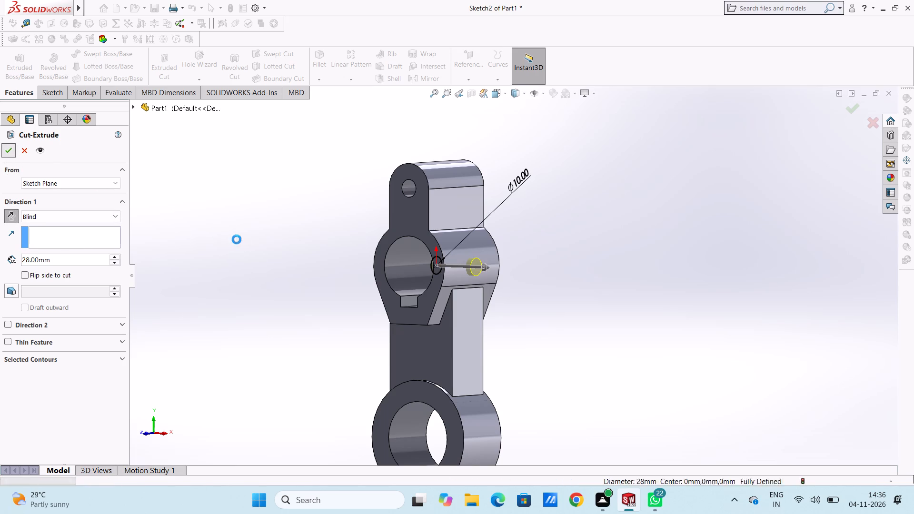
click(240, 241)
middle_drag(311, 262, 294, 264)
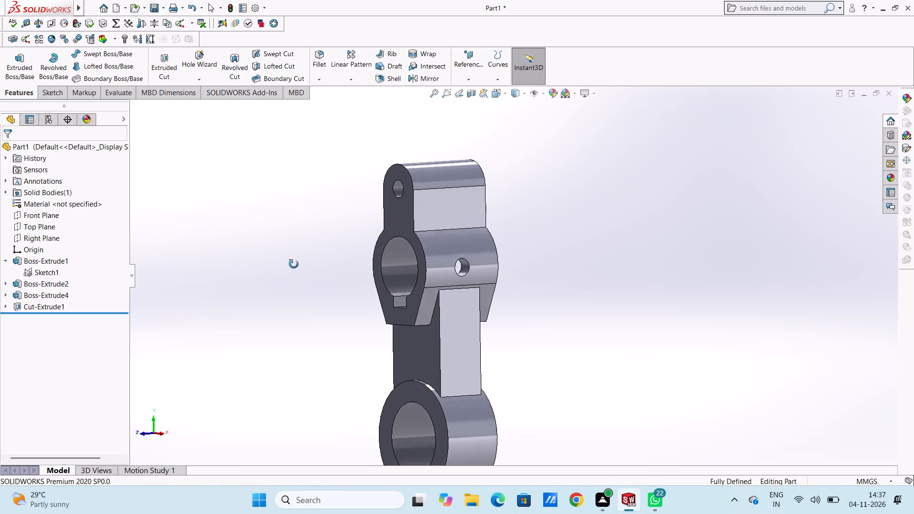
middle_drag(294, 264, 305, 277)
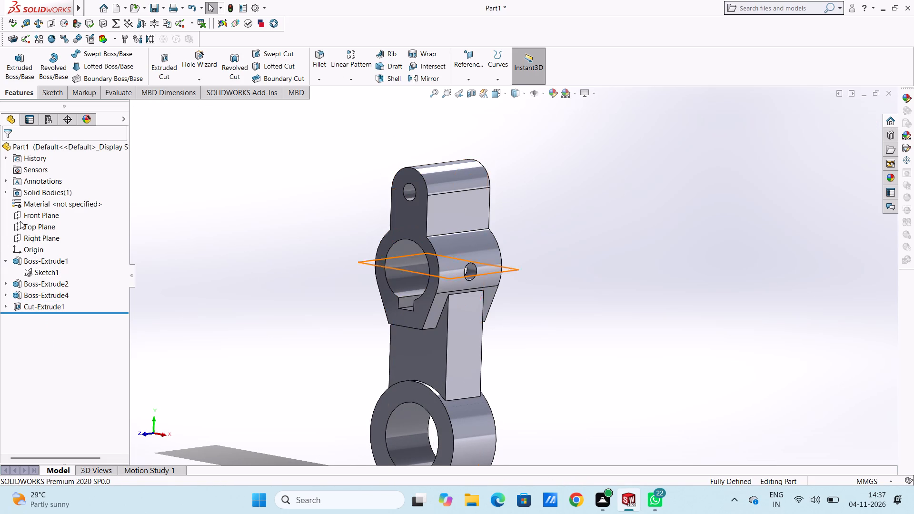
Start a sketch on the Right Plane and draw a circle of about 47.5 mm radius centred on the origin.
click(53, 239)
click(62, 226)
click(181, 235)
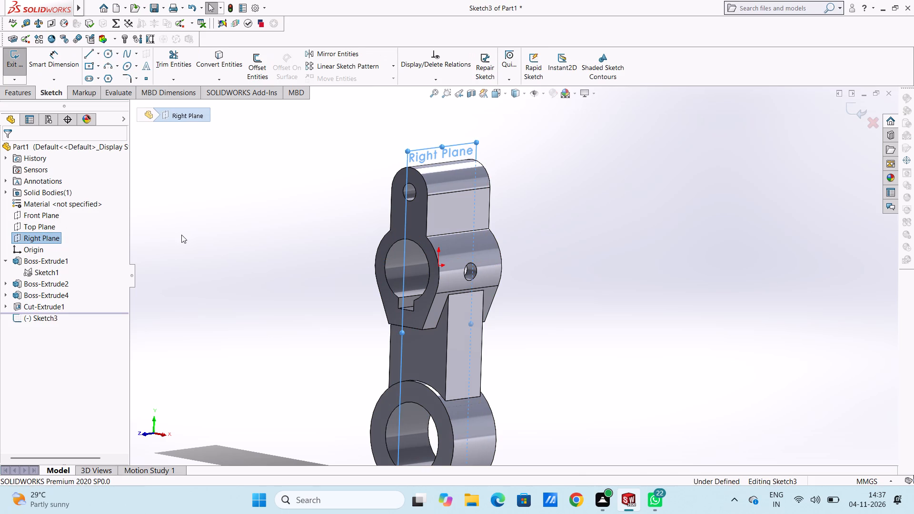
key(ctrl+4)
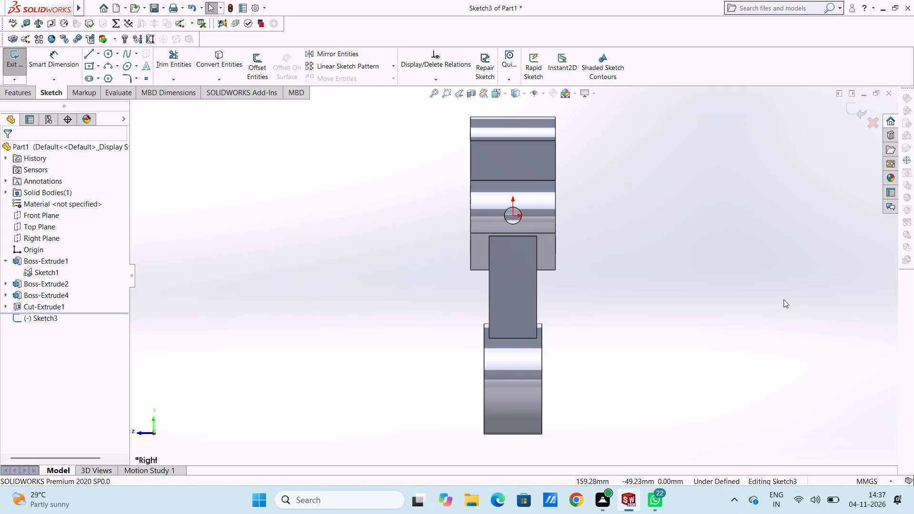
scroll(700, 249, up, 2)
scroll(596, 196, down, 3)
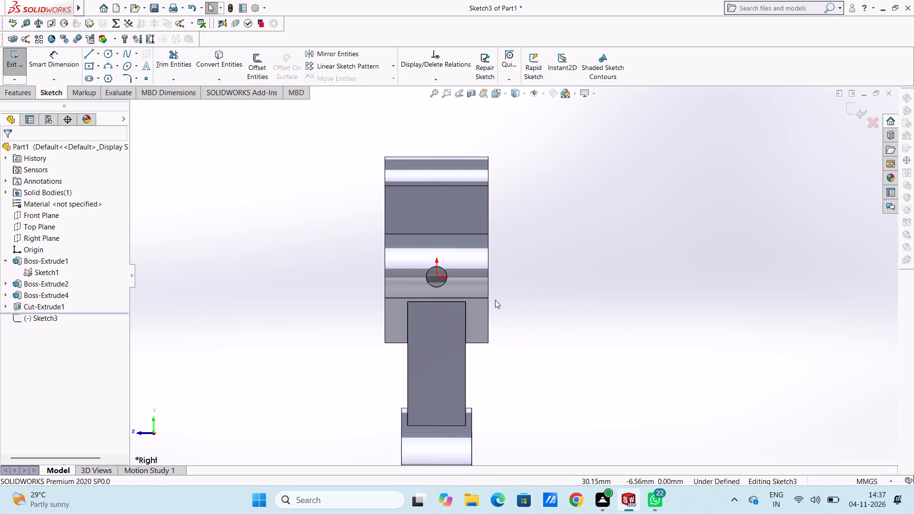
scroll(436, 327, down, 1)
click(643, 245)
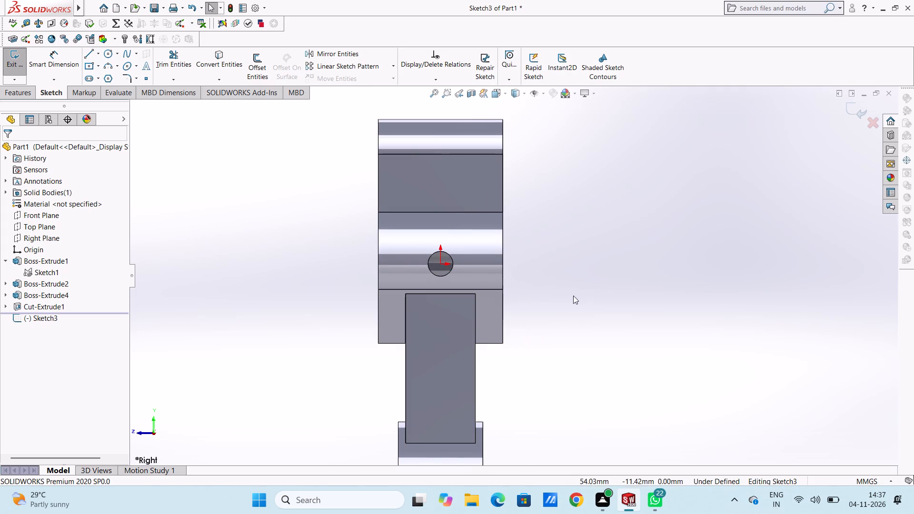
click(111, 51)
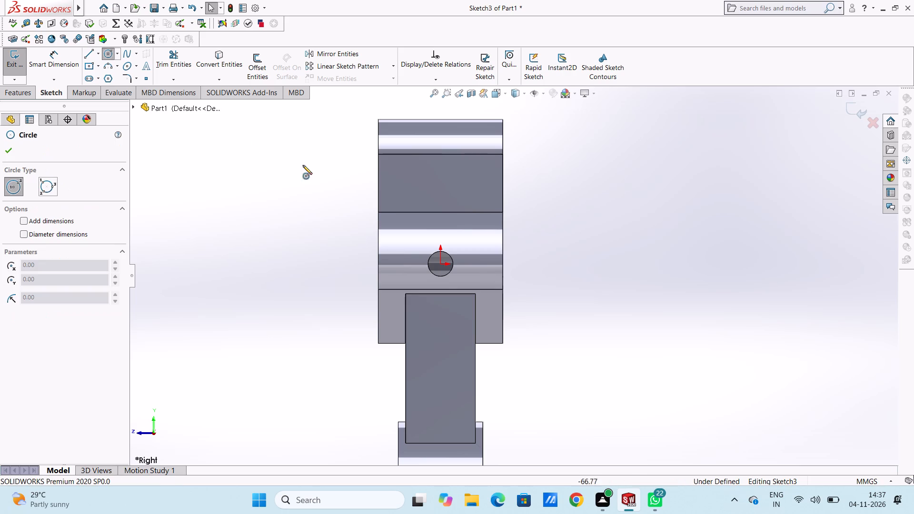
click(442, 264)
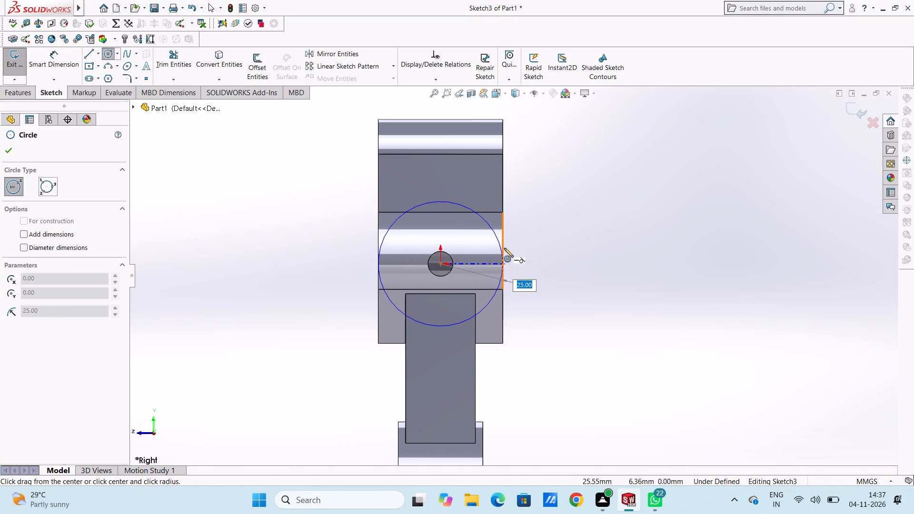
click(557, 243)
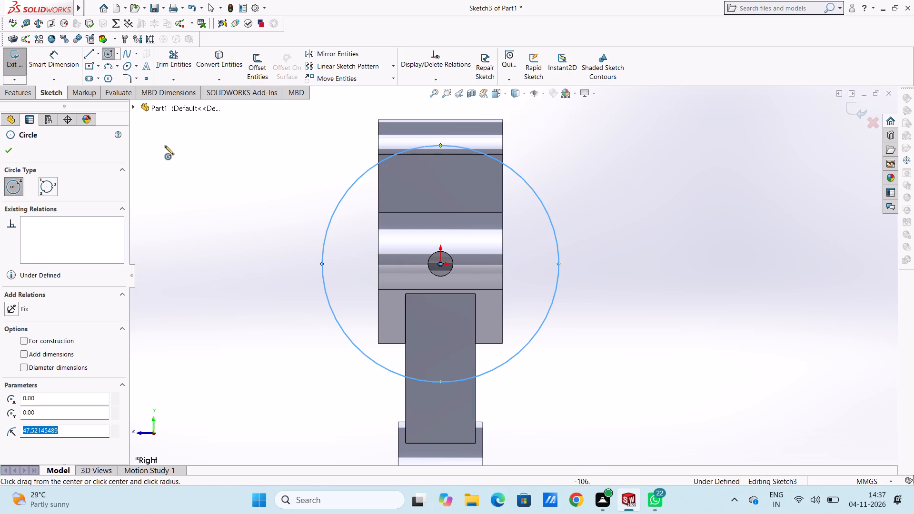
click(10, 150)
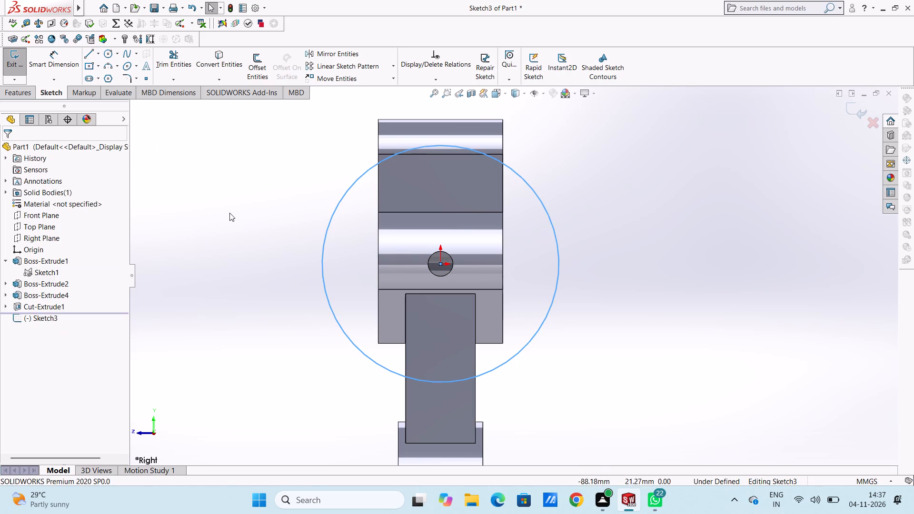
click(229, 213)
Draw a concentric inner circle of 5 mm radius at the origin, matching the edge of the existing cross hole.
click(111, 53)
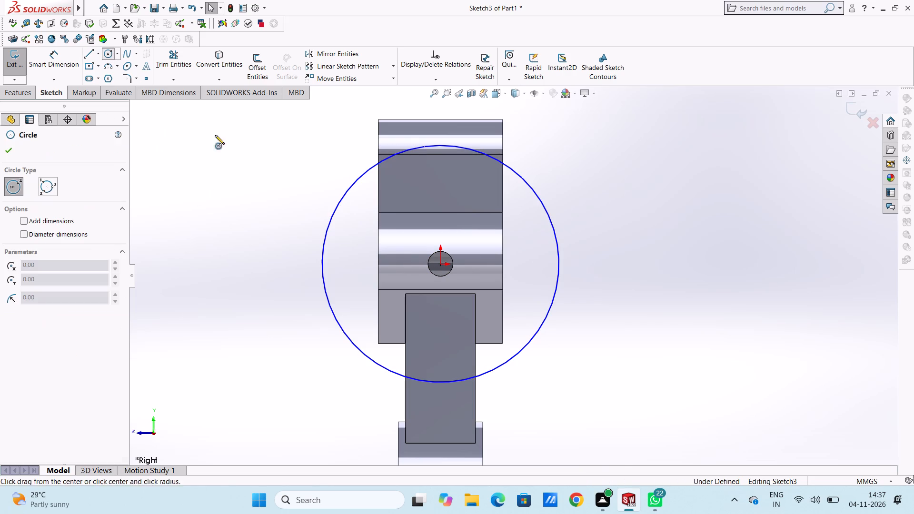
click(440, 263)
scroll(442, 266, down, 3)
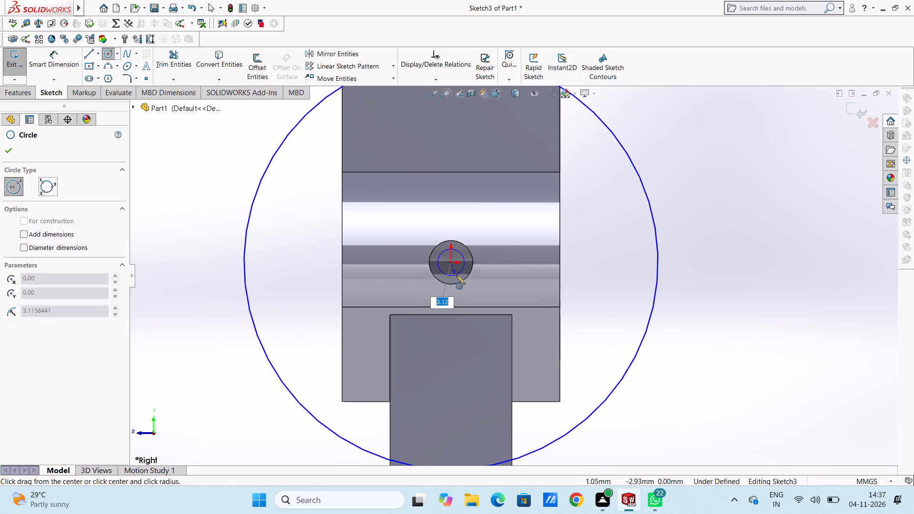
click(463, 277)
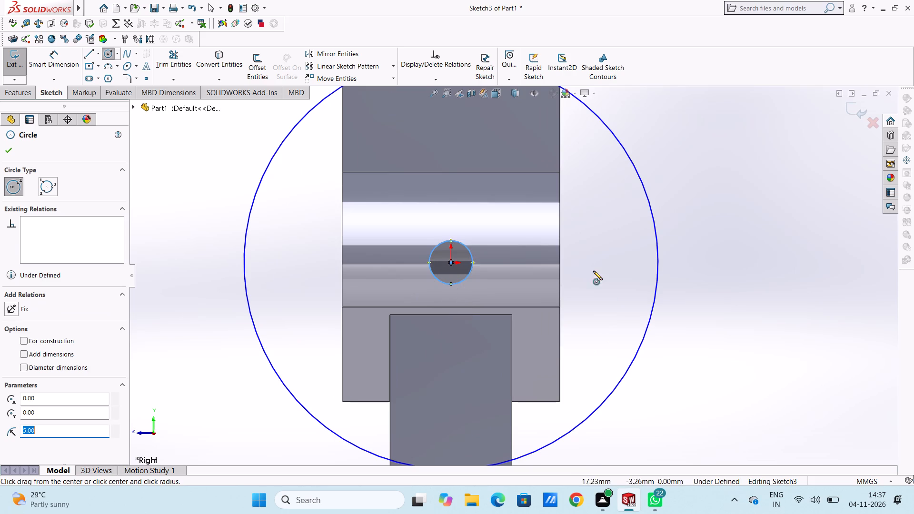
right_click(728, 205)
click(733, 211)
click(728, 217)
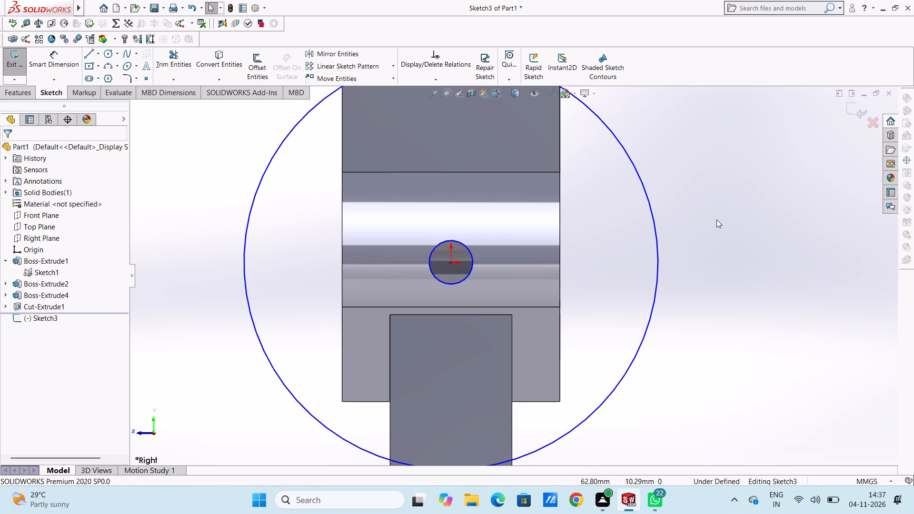
scroll(685, 221, up, 5)
scroll(547, 261, up, 2)
scroll(555, 320, down, 2)
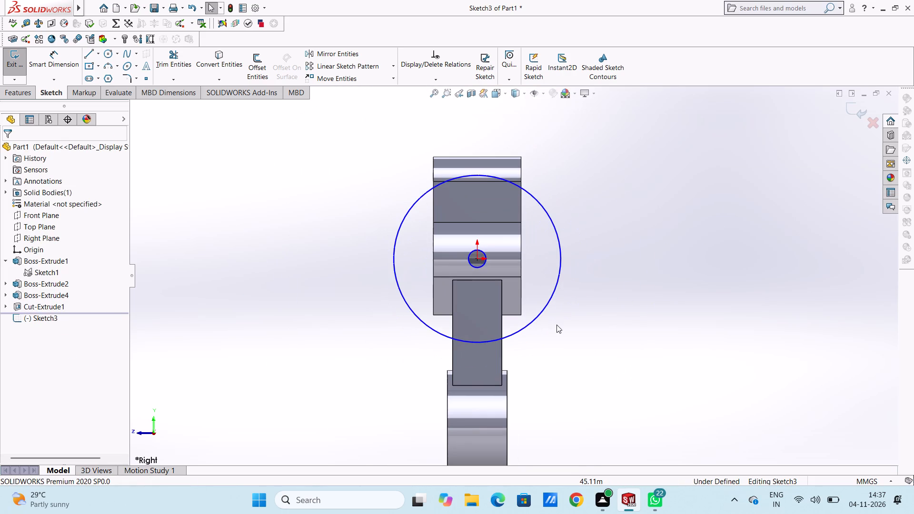
Dimension the outer circle's diameter at 28 mm.
click(64, 53)
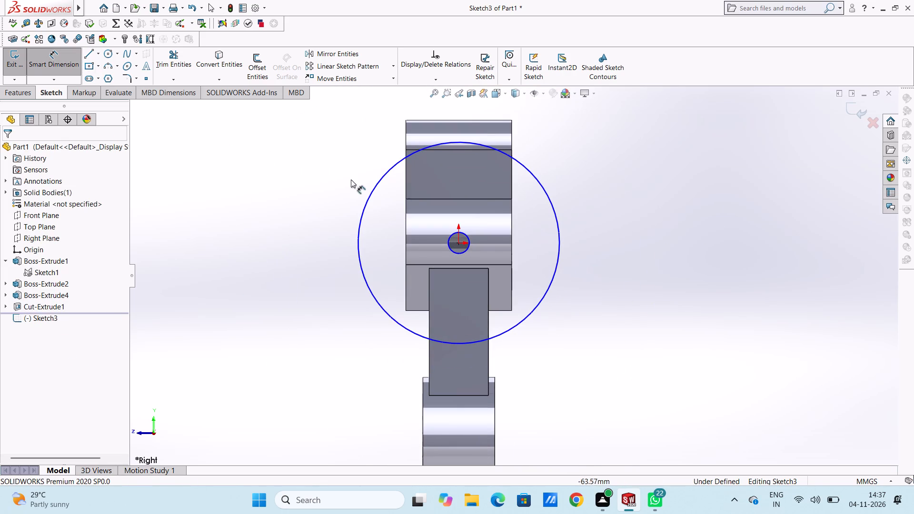
click(560, 233)
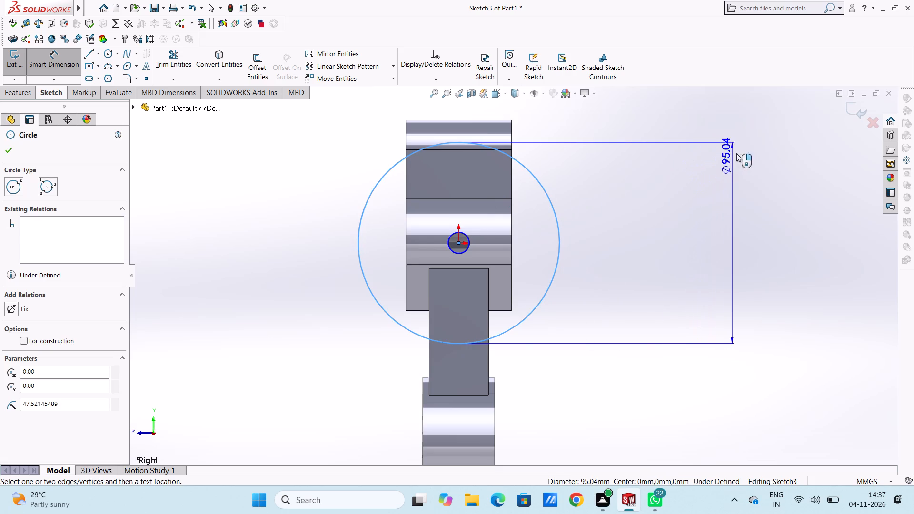
scroll(734, 122, up, 2)
click(691, 161)
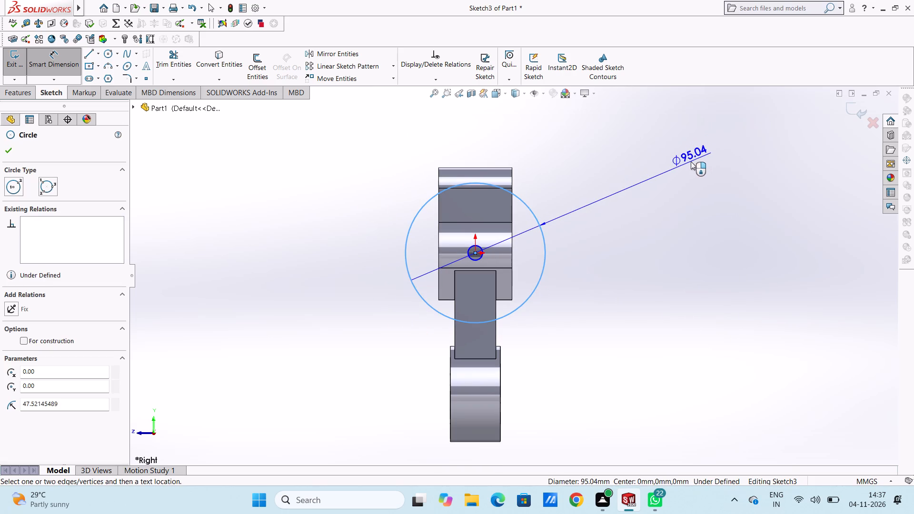
text(28)
key(Return)
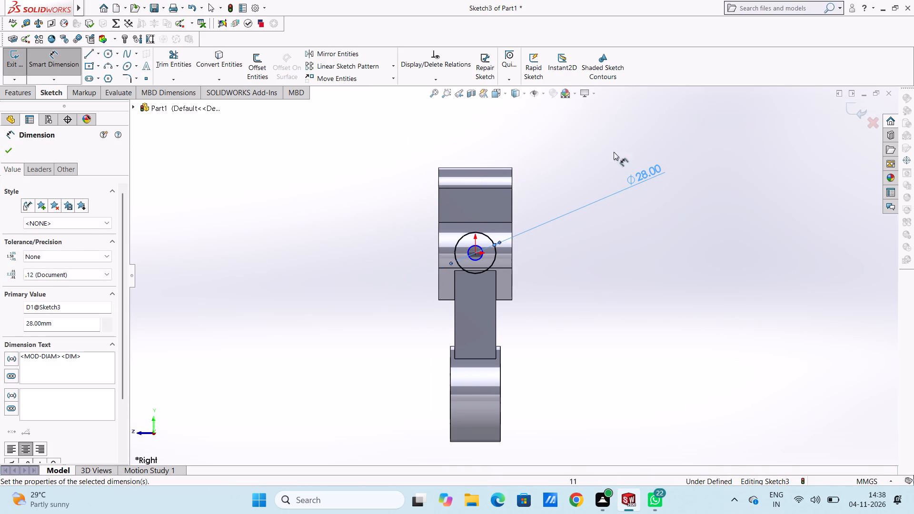
click(593, 152)
Dimension the inner circle's diameter, accepting 10 mm.
scroll(507, 264, down, 4)
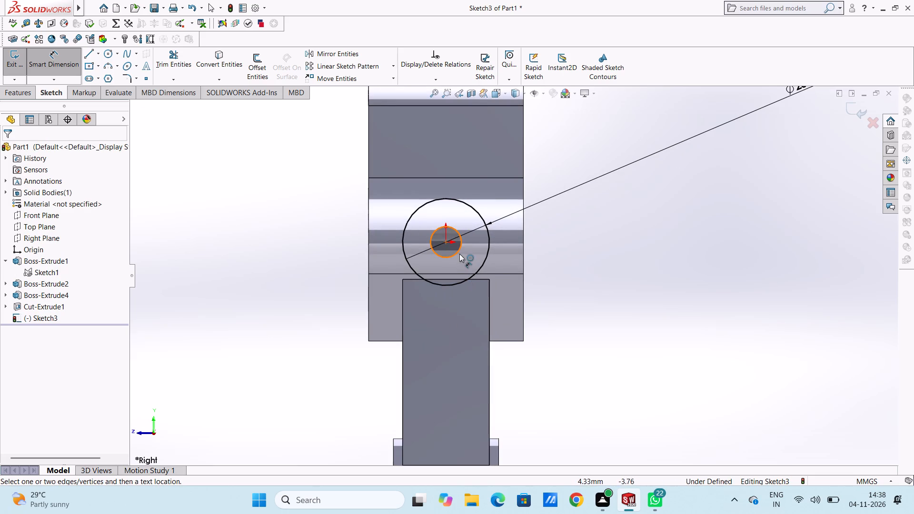
click(459, 253)
click(682, 345)
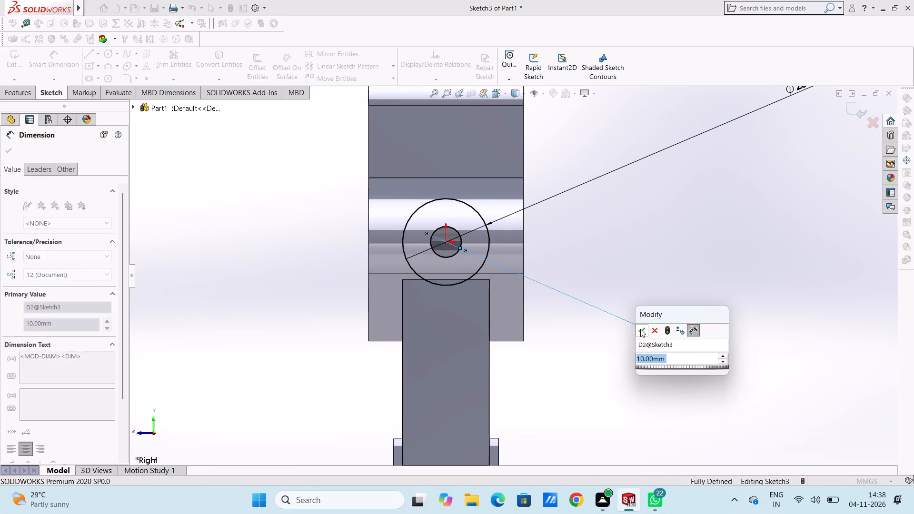
click(640, 329)
click(634, 295)
scroll(622, 289, up, 4)
middle_drag(588, 258, 622, 277)
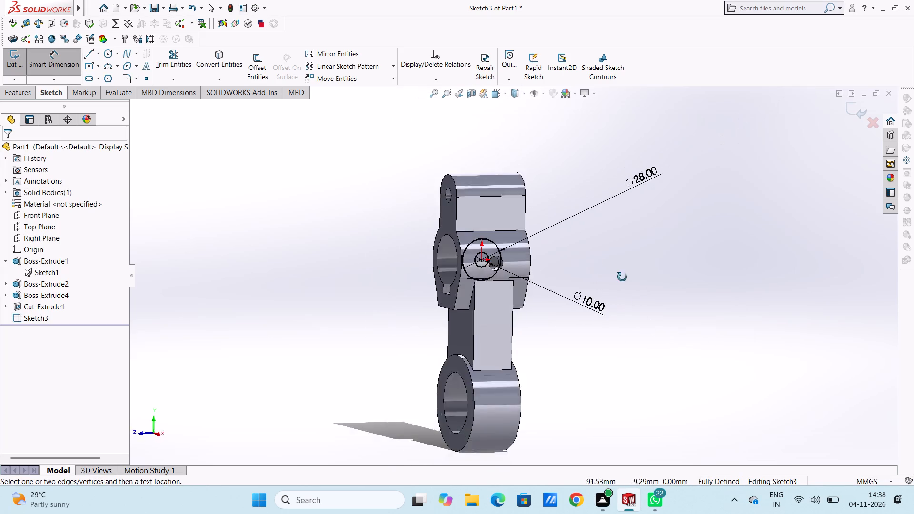
middle_drag(622, 277, 647, 275)
scroll(559, 247, down, 1)
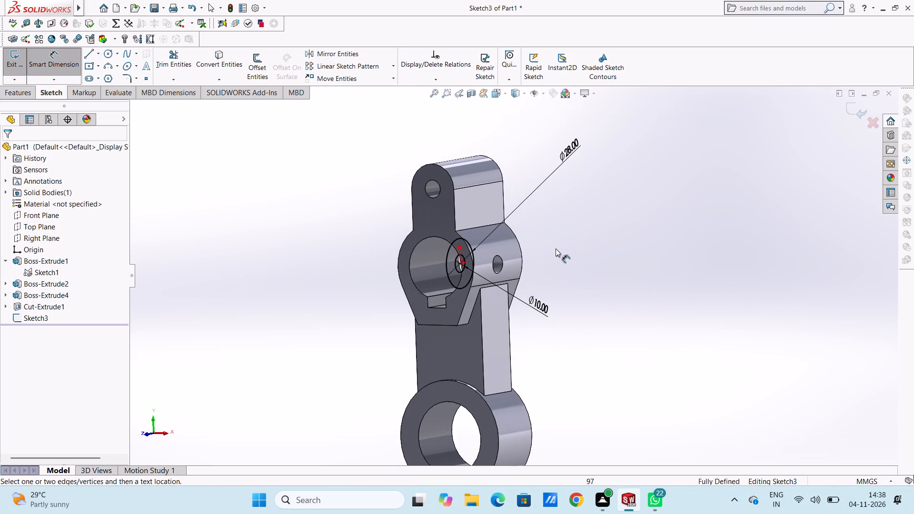
click(55, 67)
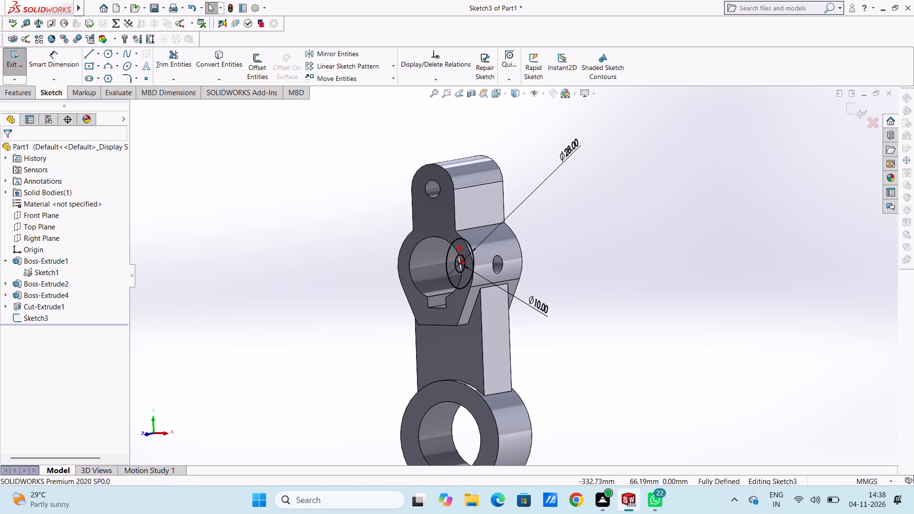
Begin a Boss-Extrude of the two-circle sketch and set its start condition to Surface/Face/Plane.
click(20, 99)
click(19, 91)
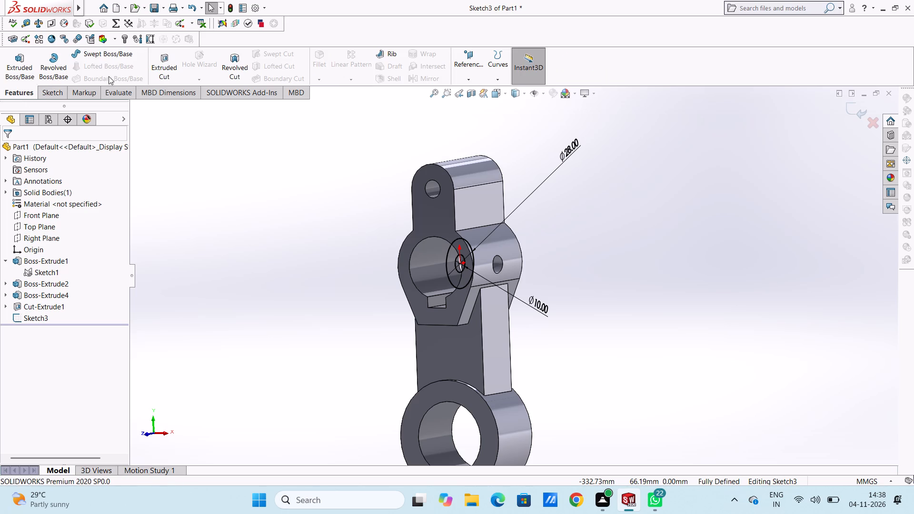
click(15, 63)
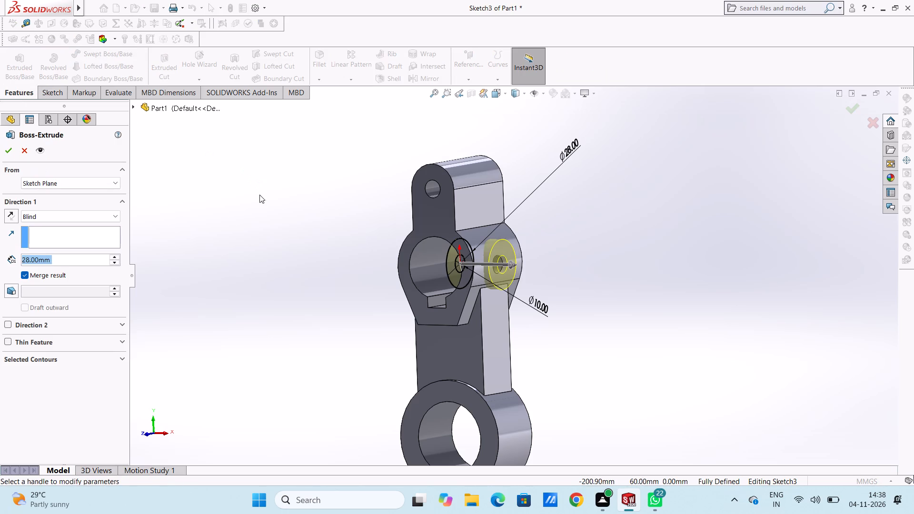
click(93, 220)
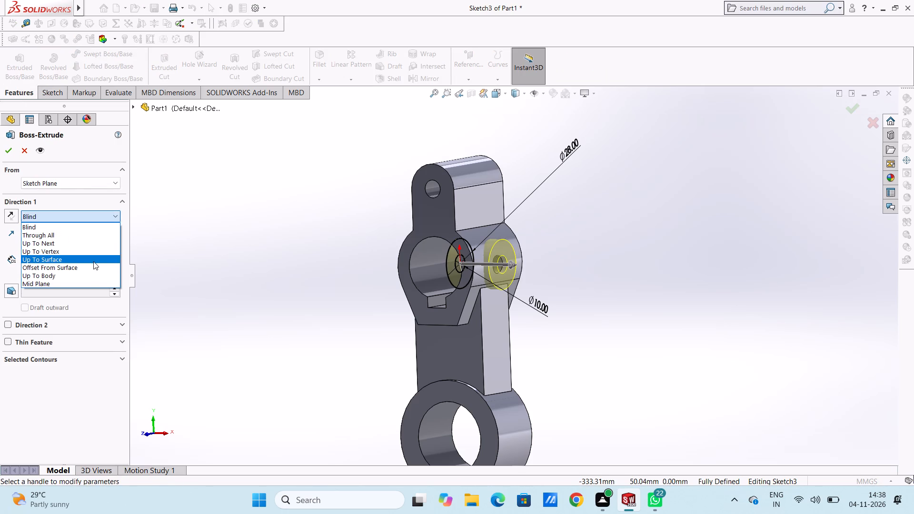
drag(215, 221, 209, 221)
click(100, 180)
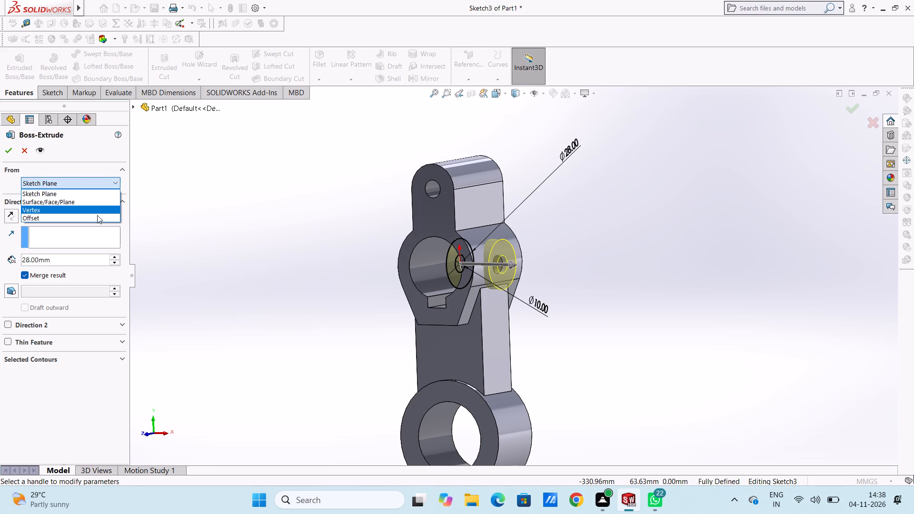
click(96, 203)
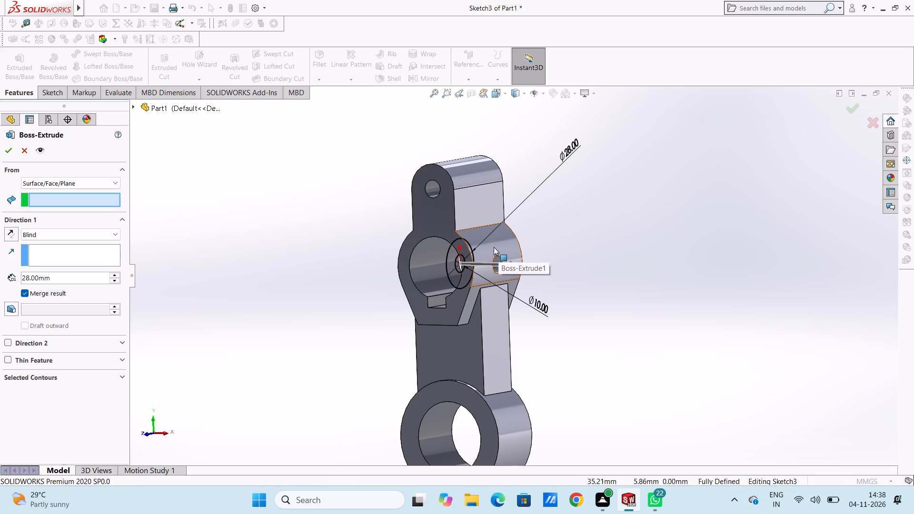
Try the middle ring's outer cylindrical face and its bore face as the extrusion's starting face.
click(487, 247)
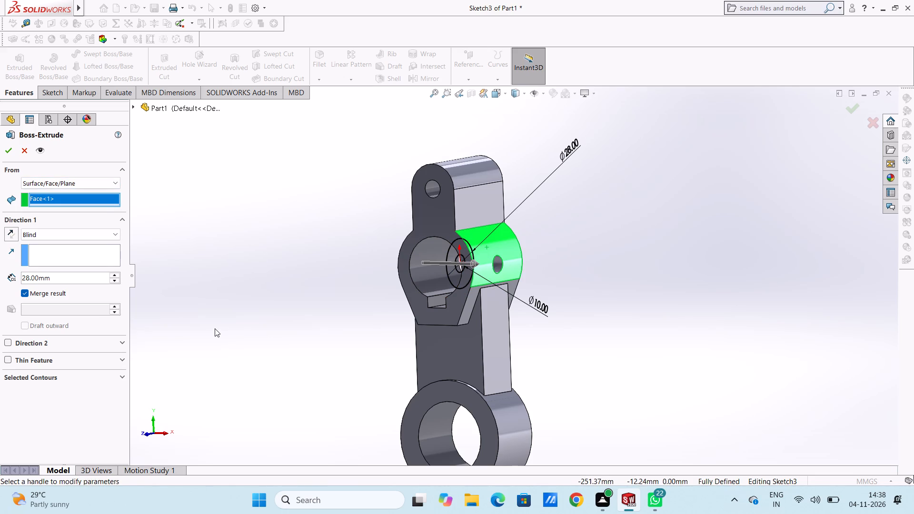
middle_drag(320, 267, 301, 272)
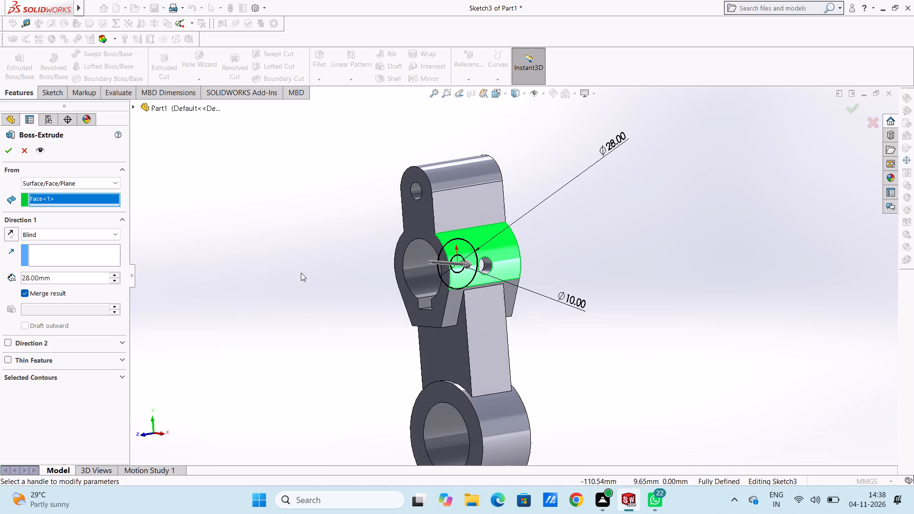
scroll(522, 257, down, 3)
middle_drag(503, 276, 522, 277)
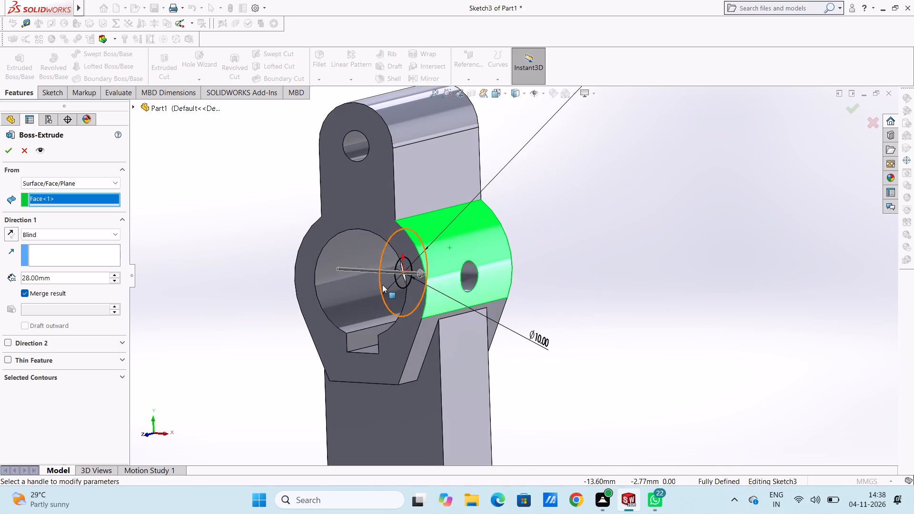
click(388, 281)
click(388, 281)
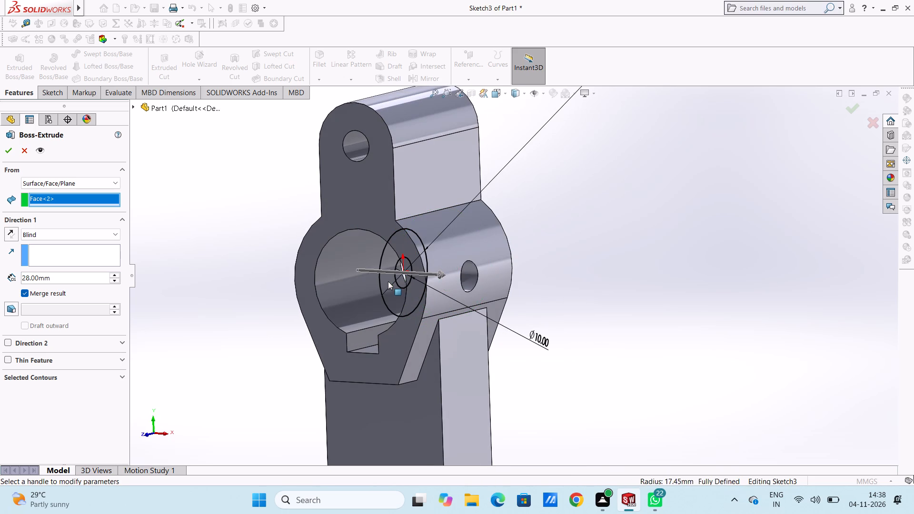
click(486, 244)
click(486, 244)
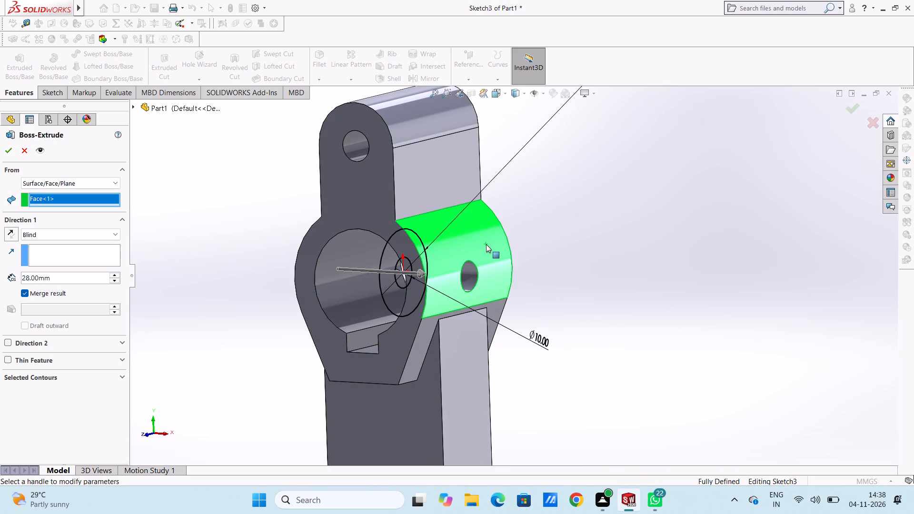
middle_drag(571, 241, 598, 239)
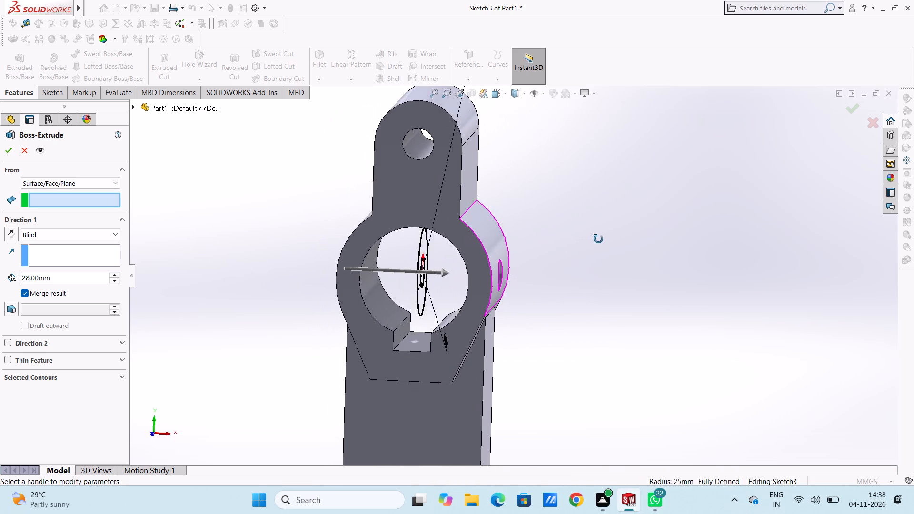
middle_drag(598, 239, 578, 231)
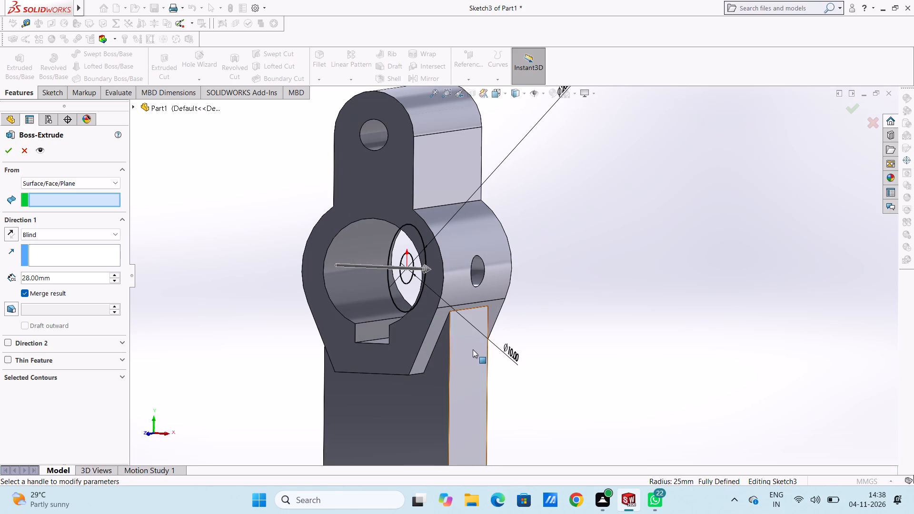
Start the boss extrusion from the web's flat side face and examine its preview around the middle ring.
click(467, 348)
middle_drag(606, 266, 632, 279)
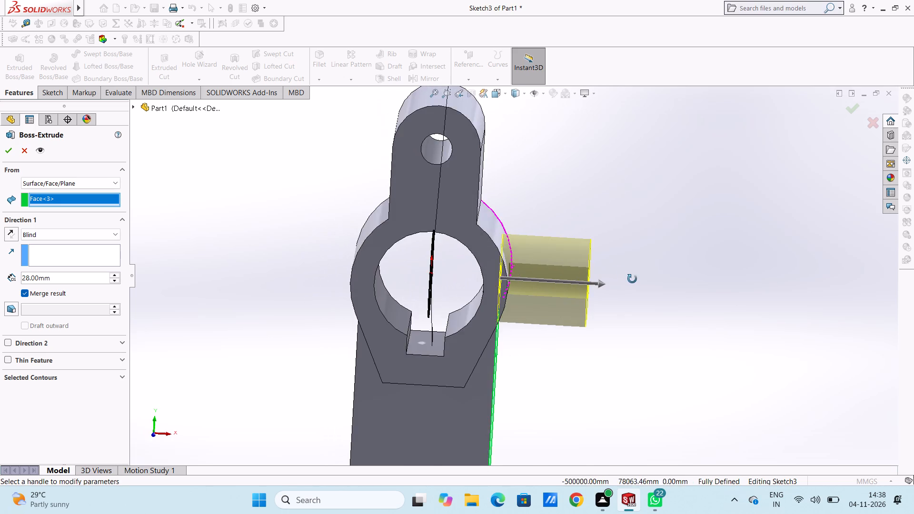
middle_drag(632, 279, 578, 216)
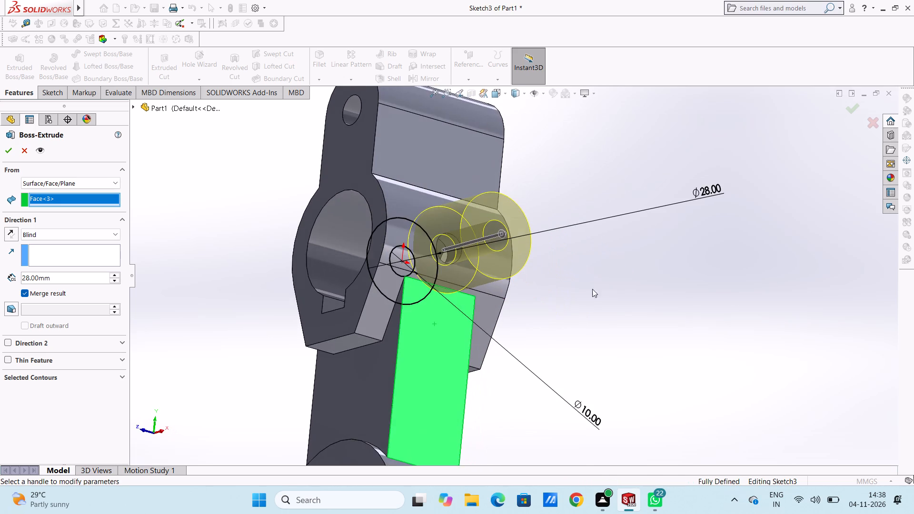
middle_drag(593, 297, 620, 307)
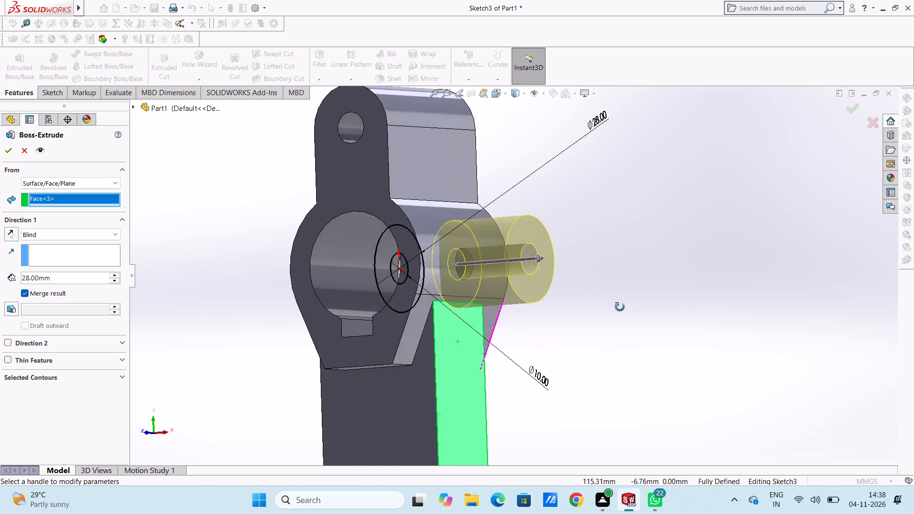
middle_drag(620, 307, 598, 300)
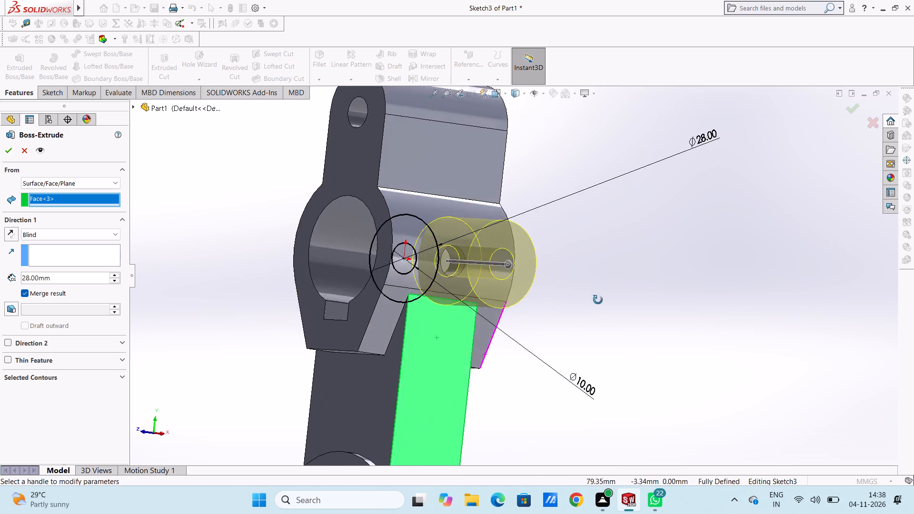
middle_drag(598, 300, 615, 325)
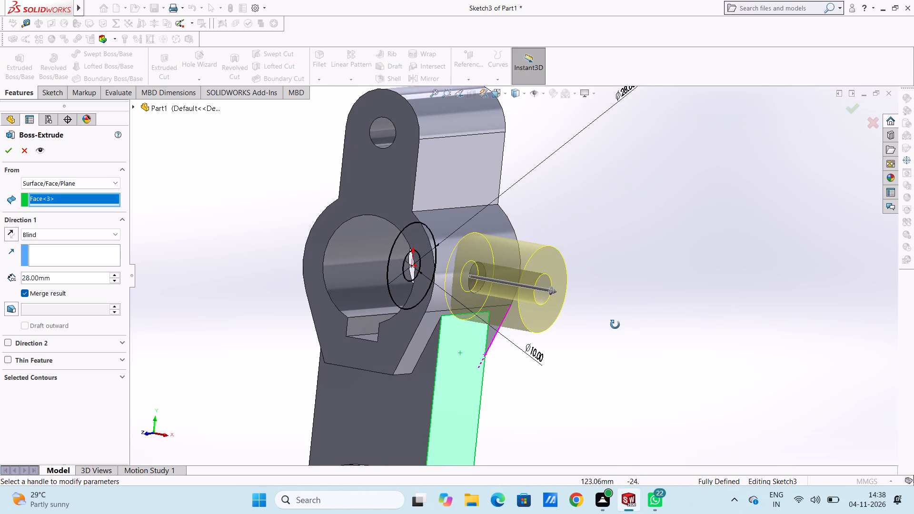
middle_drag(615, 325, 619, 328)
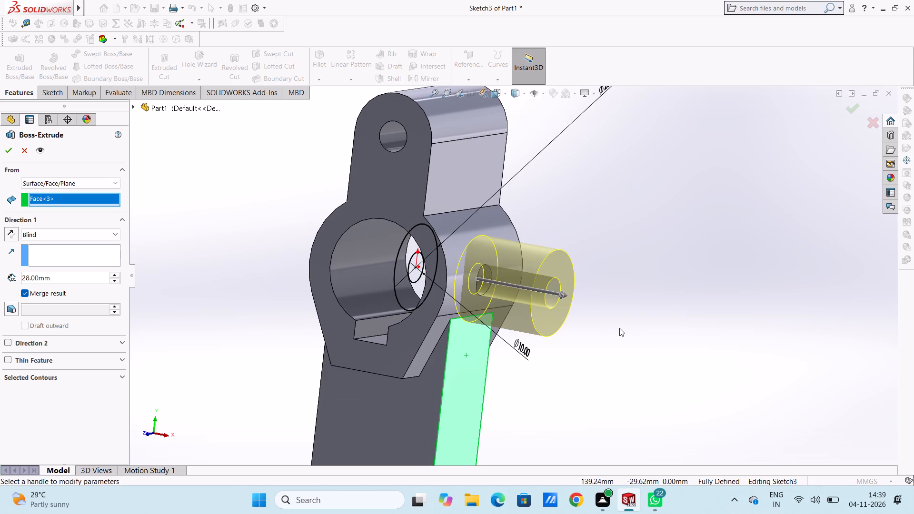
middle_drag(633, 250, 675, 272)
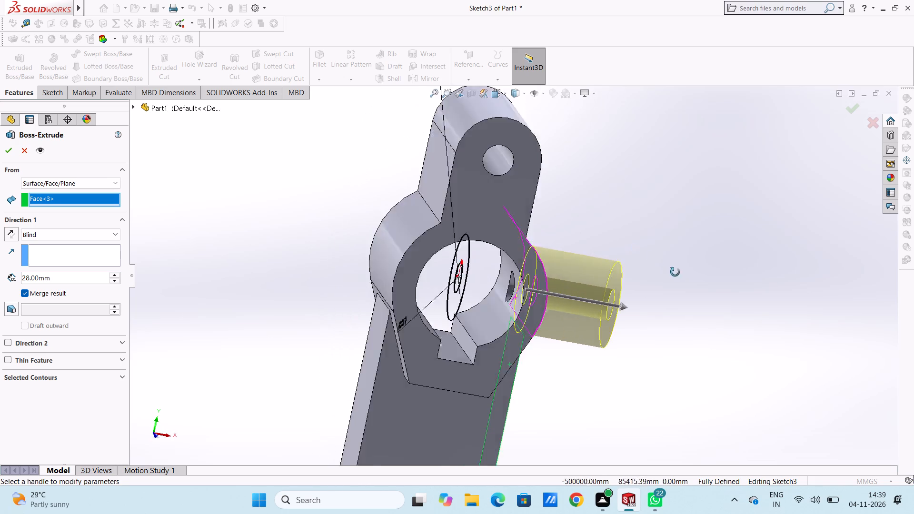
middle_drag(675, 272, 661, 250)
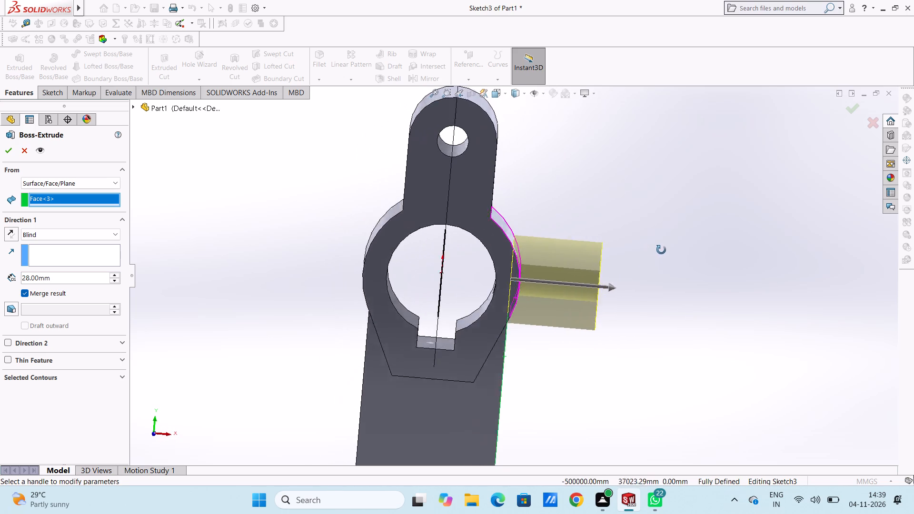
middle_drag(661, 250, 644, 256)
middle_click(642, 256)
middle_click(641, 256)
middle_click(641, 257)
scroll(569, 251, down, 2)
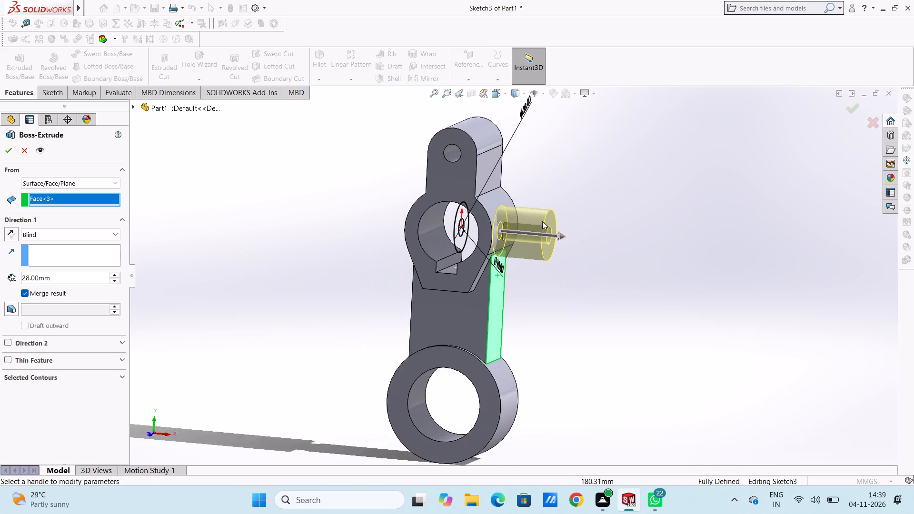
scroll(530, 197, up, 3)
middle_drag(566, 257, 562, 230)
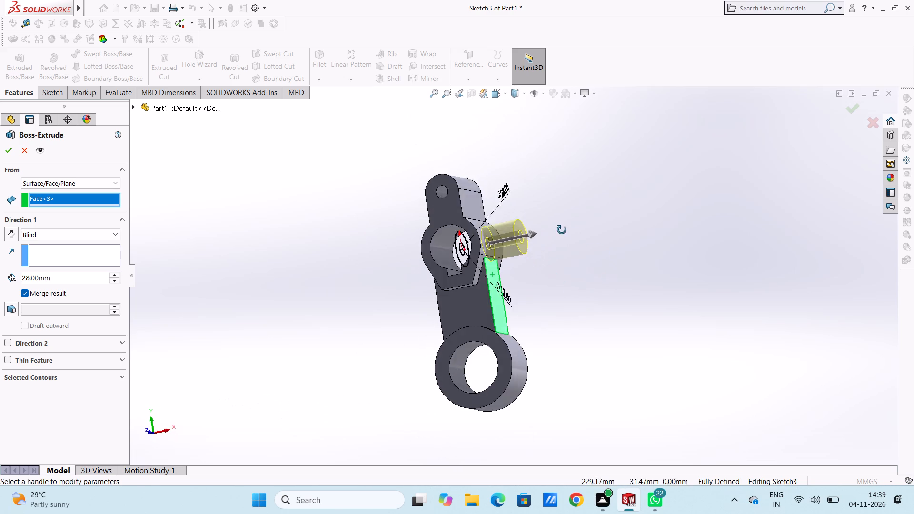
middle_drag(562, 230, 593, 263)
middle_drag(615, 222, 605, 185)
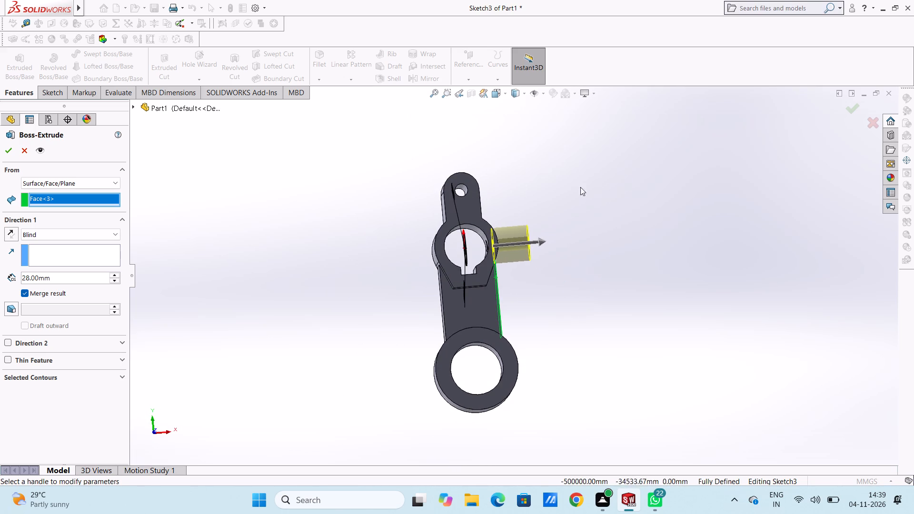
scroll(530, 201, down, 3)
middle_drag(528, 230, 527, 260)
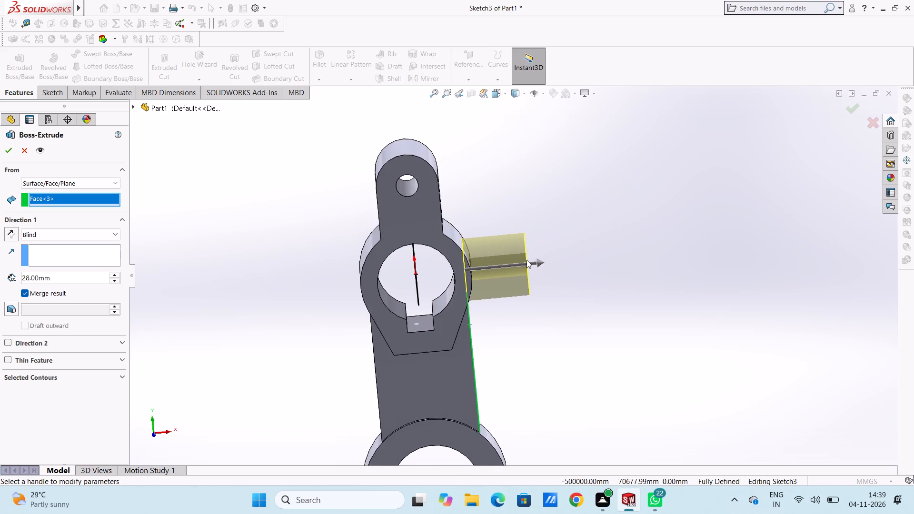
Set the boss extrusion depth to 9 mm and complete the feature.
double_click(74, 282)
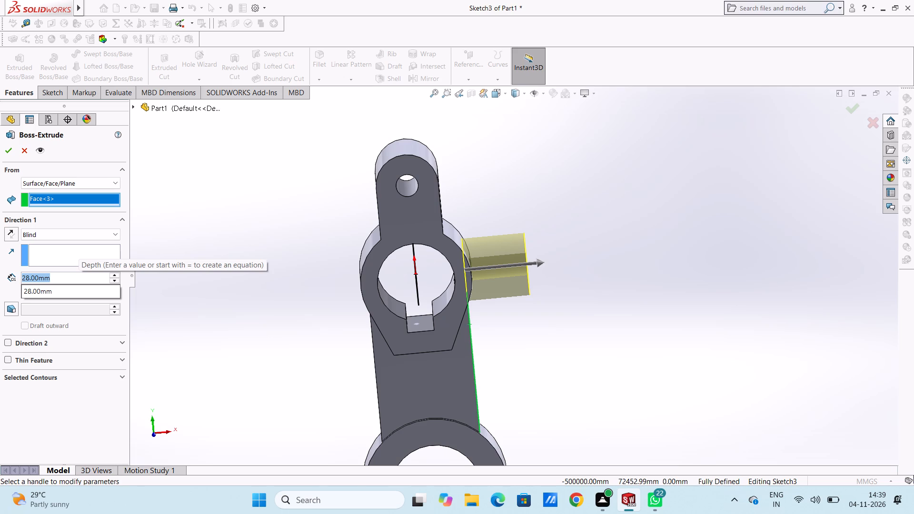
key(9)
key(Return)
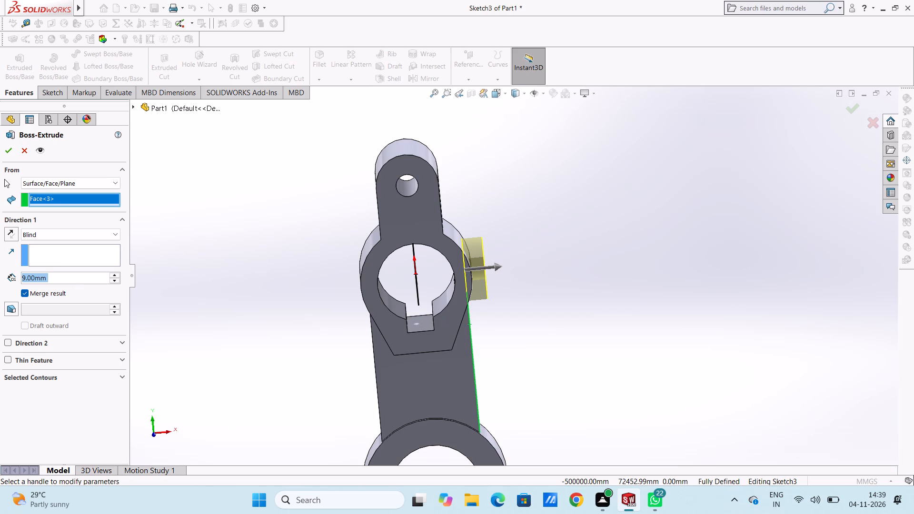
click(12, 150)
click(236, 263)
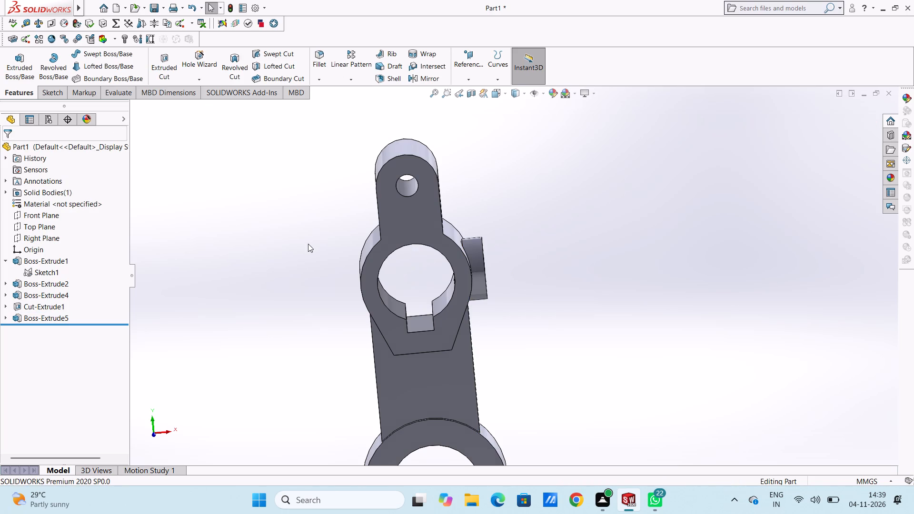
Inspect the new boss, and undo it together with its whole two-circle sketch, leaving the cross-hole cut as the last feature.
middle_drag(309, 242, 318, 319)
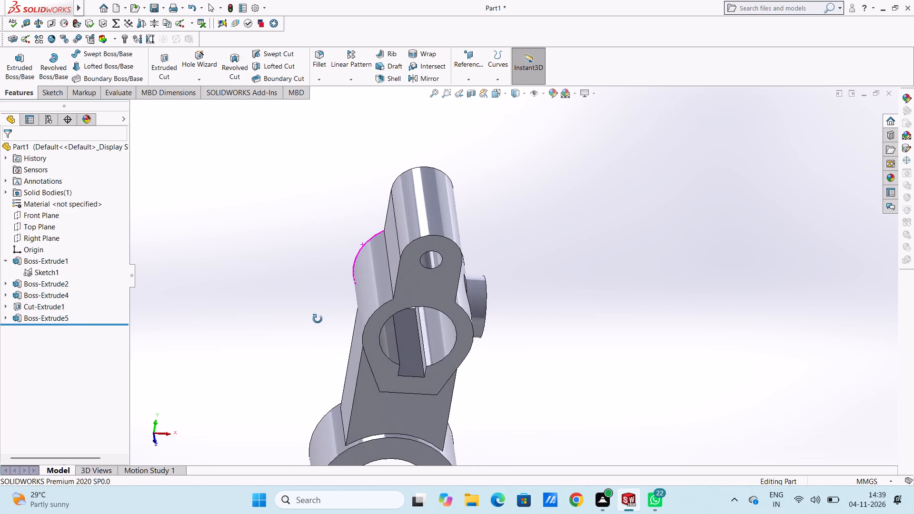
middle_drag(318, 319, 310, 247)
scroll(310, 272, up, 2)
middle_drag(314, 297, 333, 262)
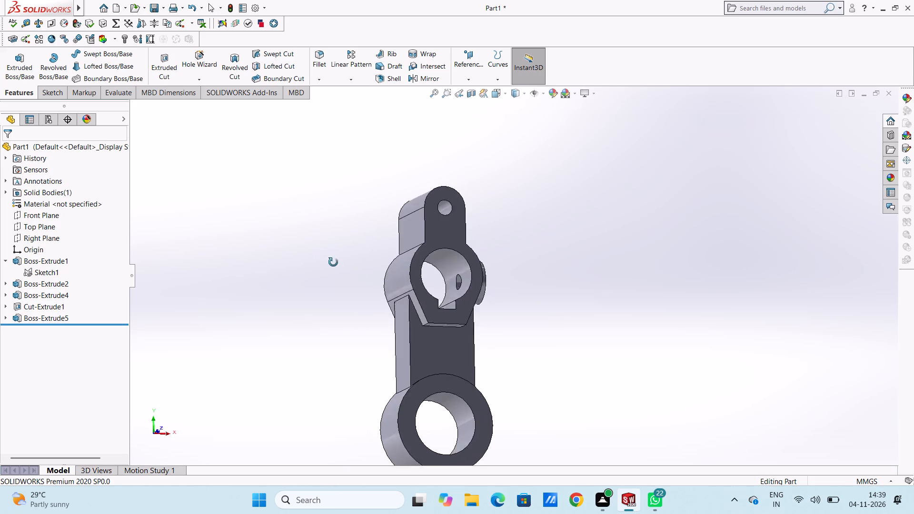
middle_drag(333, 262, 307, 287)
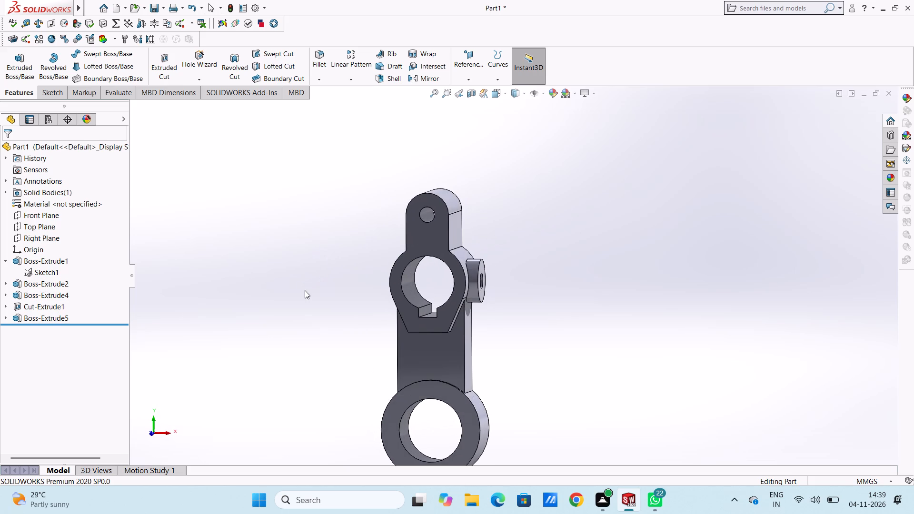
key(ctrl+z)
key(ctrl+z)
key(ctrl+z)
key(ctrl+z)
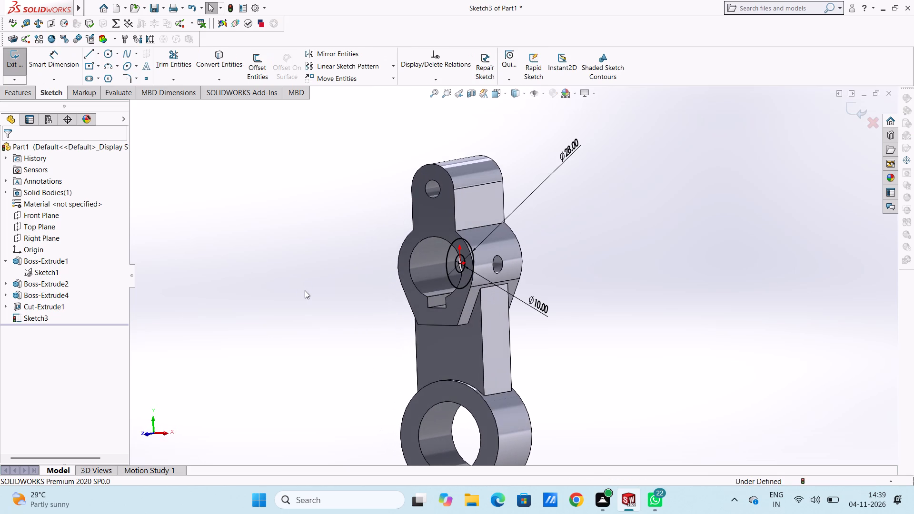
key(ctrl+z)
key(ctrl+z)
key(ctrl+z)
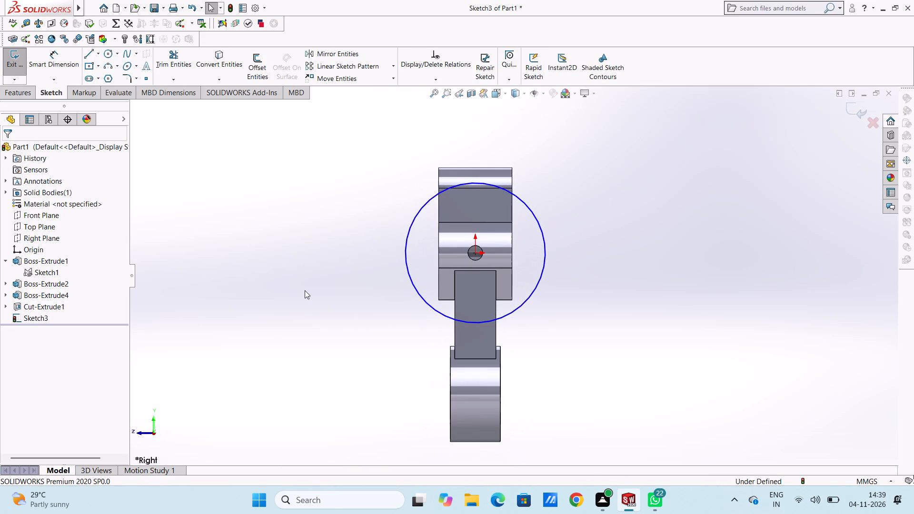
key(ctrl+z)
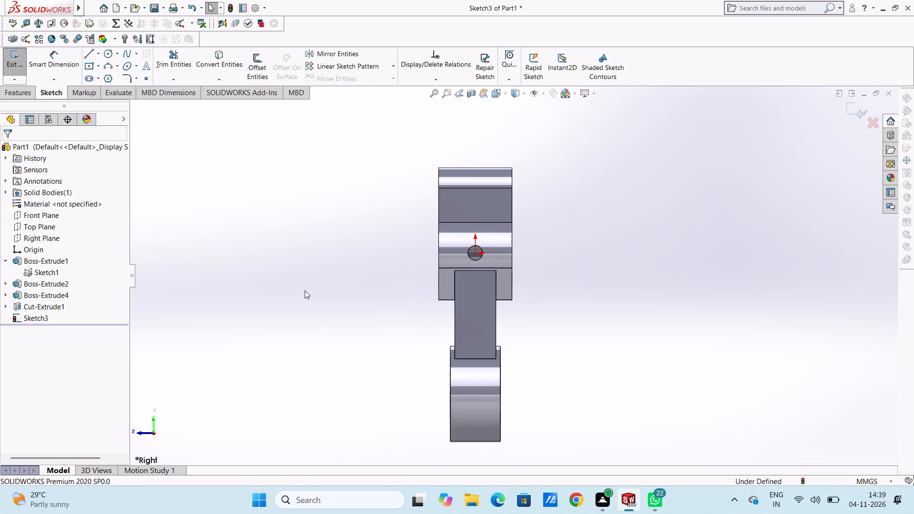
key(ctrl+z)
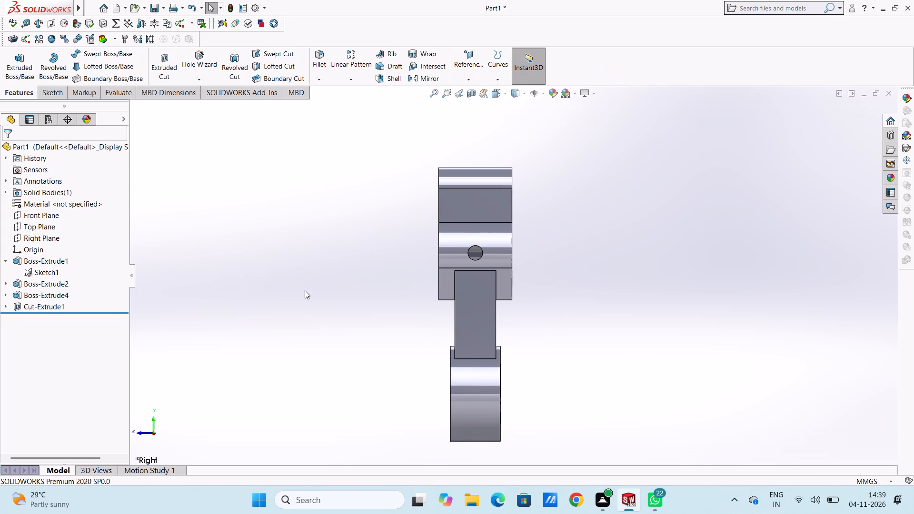
Create a reference plane parallel to the Right Plane, offset 34 mm outward beyond the middle ring, and view it from the right.
middle_drag(315, 278, 407, 282)
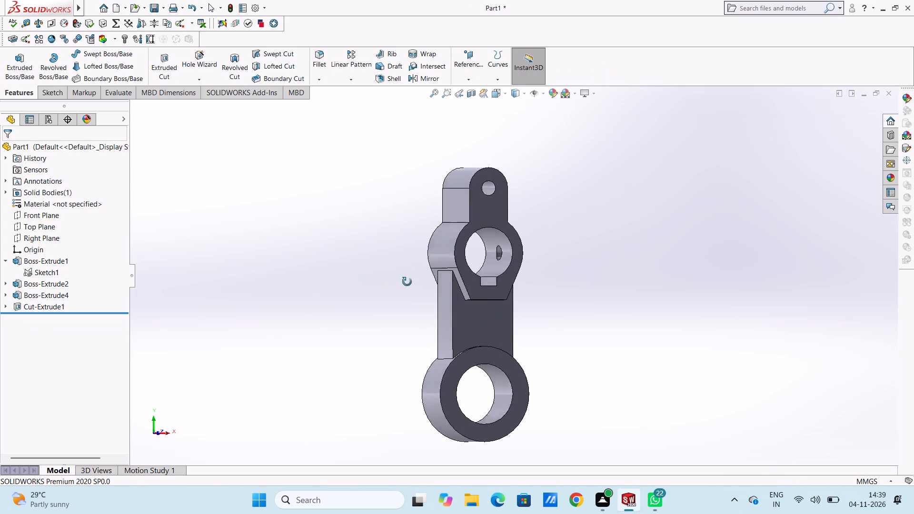
middle_drag(407, 282, 406, 282)
scroll(409, 277, up, 1)
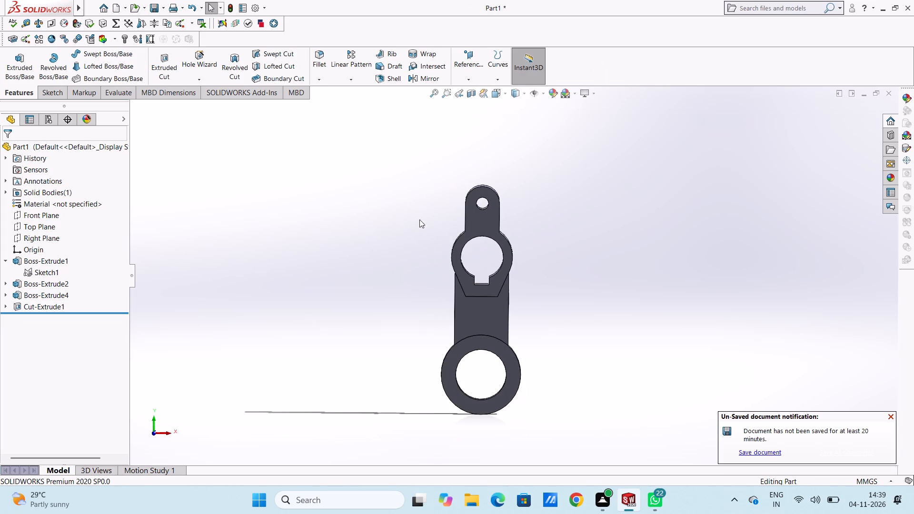
click(470, 80)
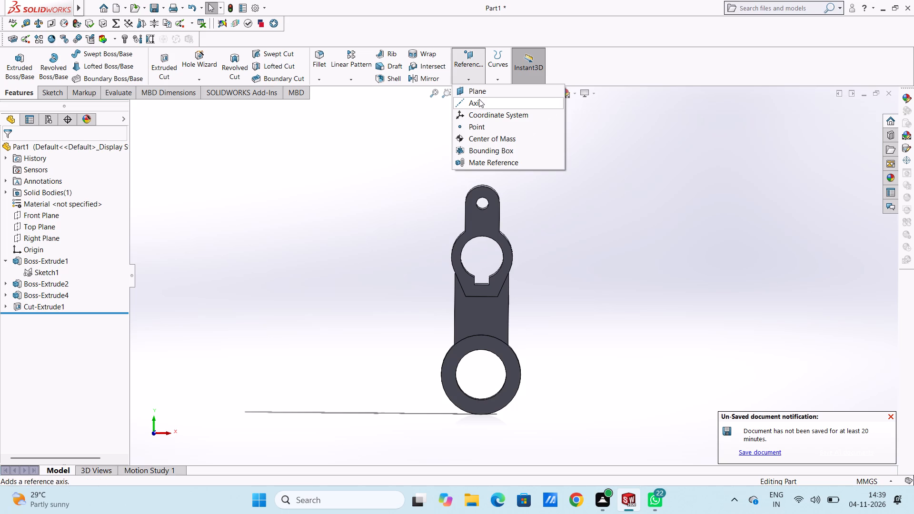
click(482, 92)
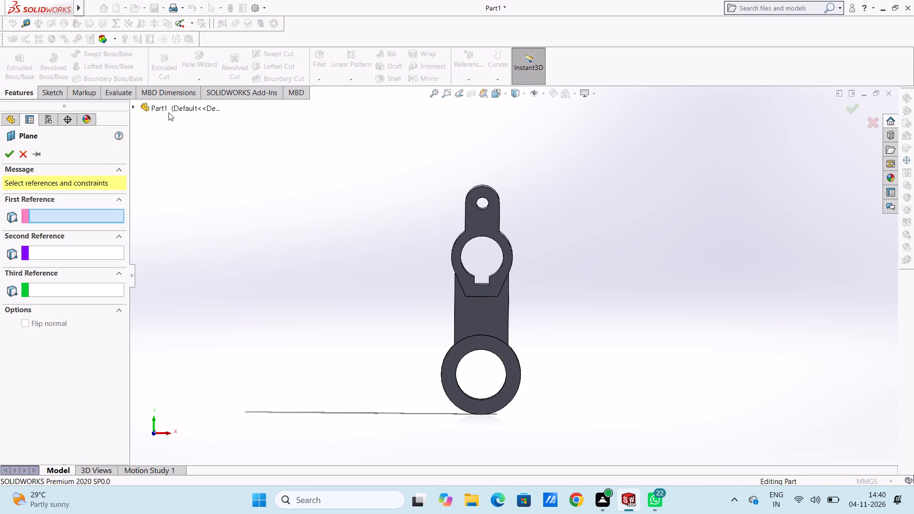
click(169, 109)
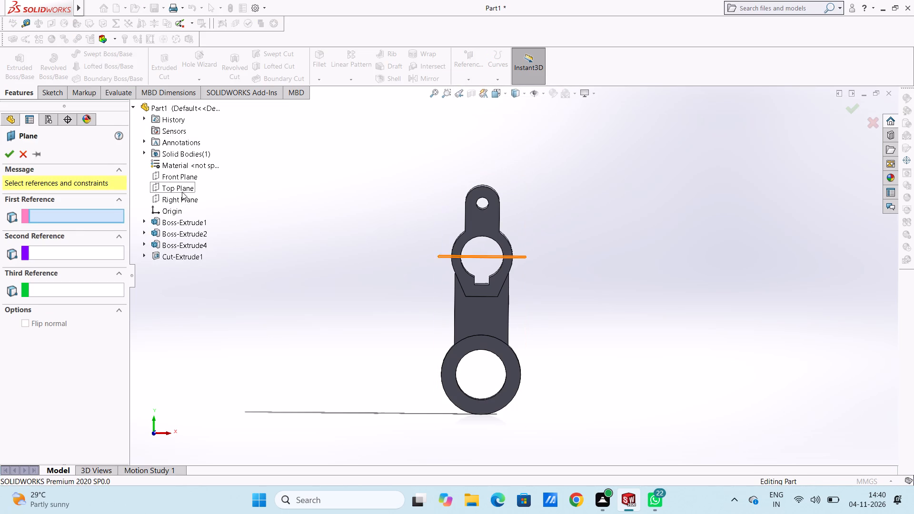
click(184, 197)
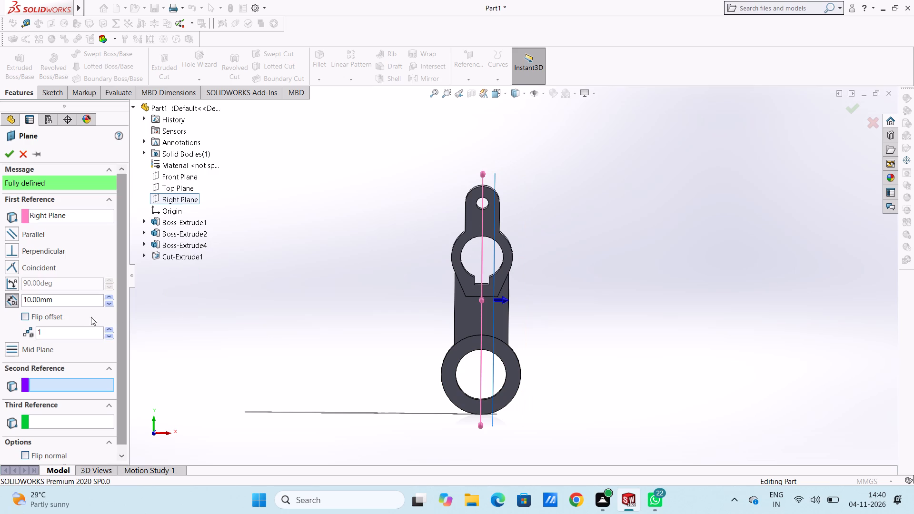
double_click(79, 301)
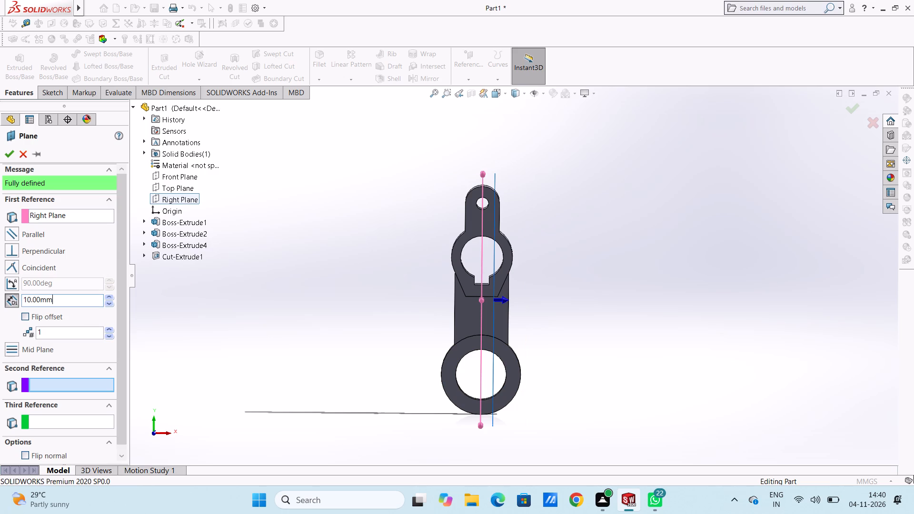
key(0)
key(Return)
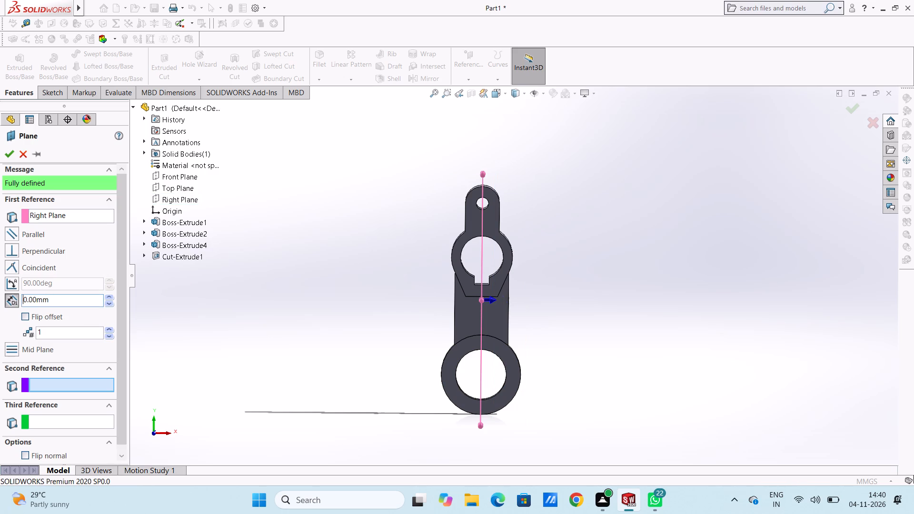
double_click(80, 307)
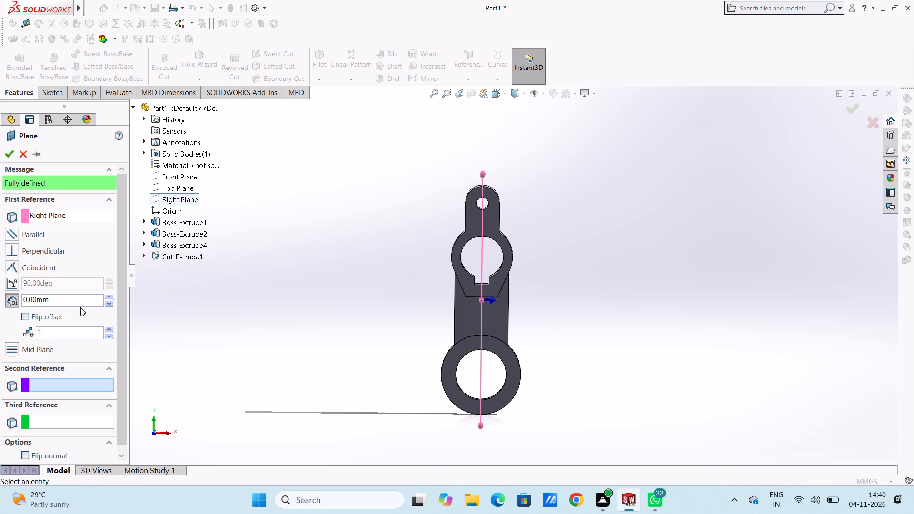
double_click(81, 302)
text(34)
key(Return)
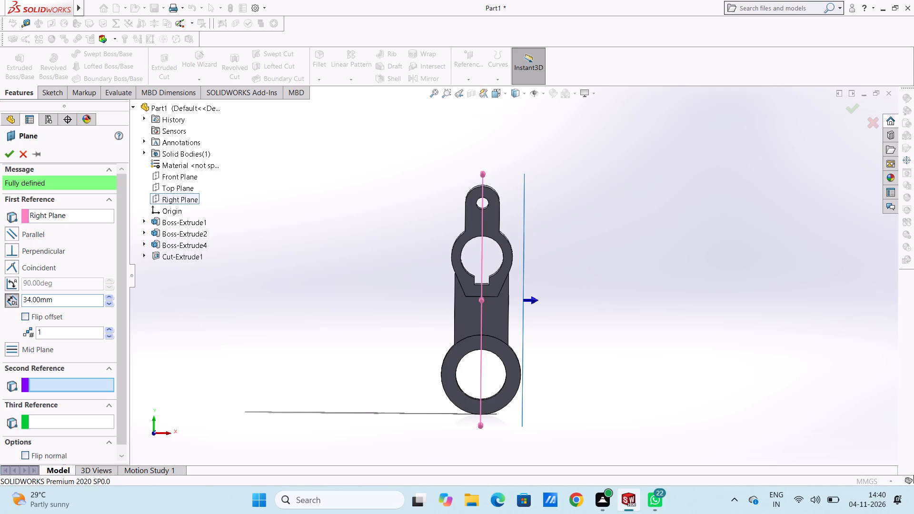
click(9, 156)
click(306, 260)
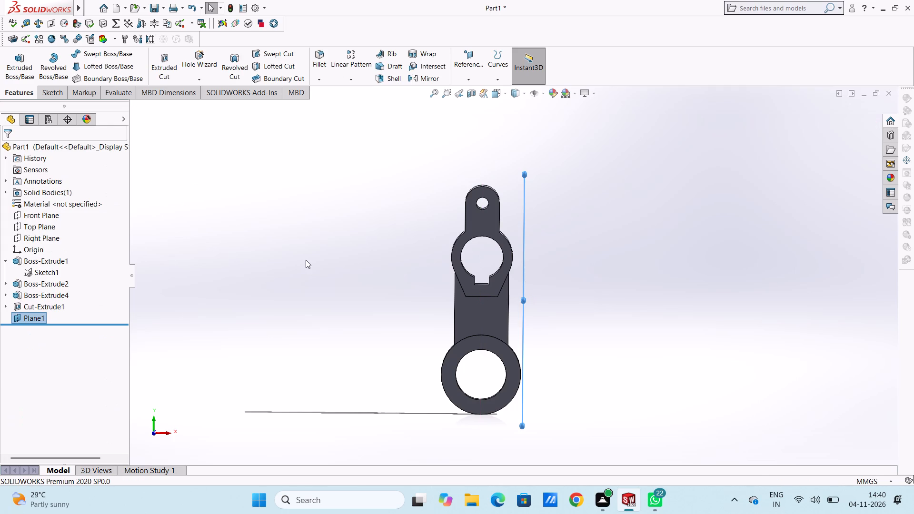
key(ctrl+4)
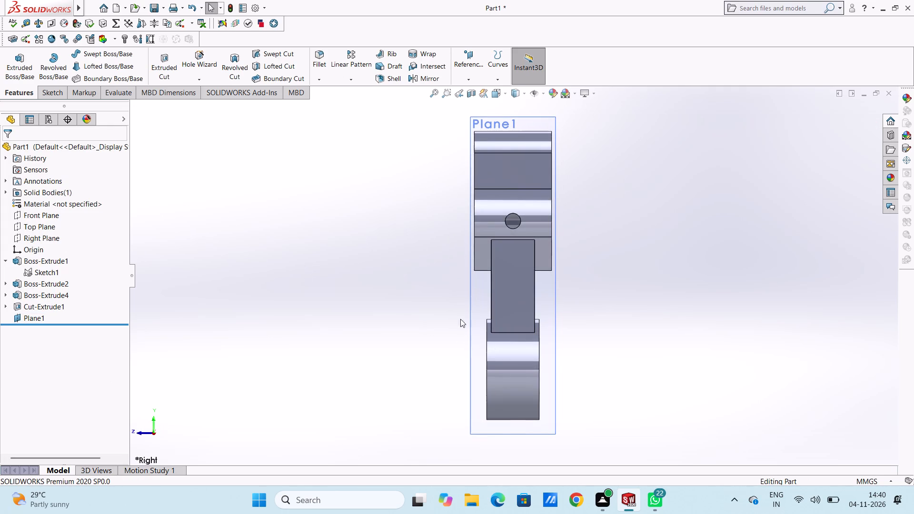
On the 34 mm offset plane, sketch two concentric circles centred on the origin, one matching the cross hole and one about 26.5 mm diameter.
click(549, 303)
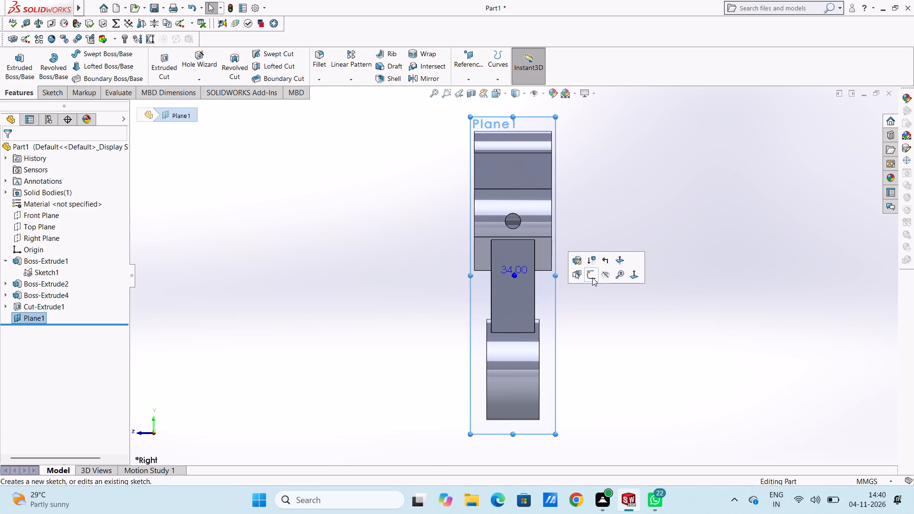
click(592, 277)
click(575, 257)
scroll(568, 175, down, 4)
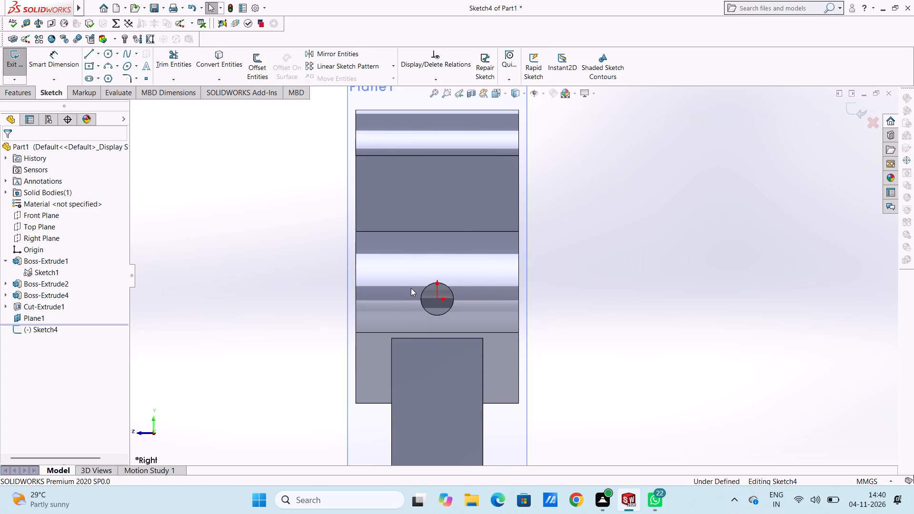
scroll(411, 287, up, 4)
scroll(569, 320, down, 2)
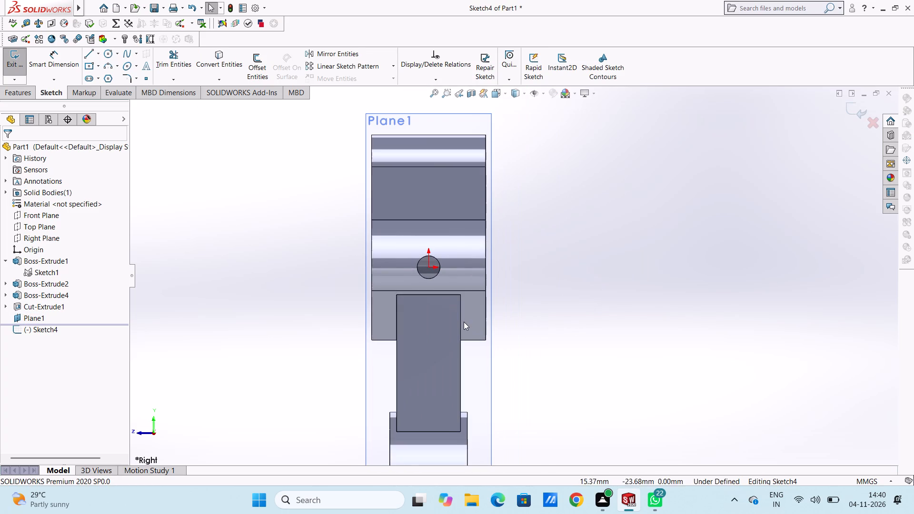
click(107, 53)
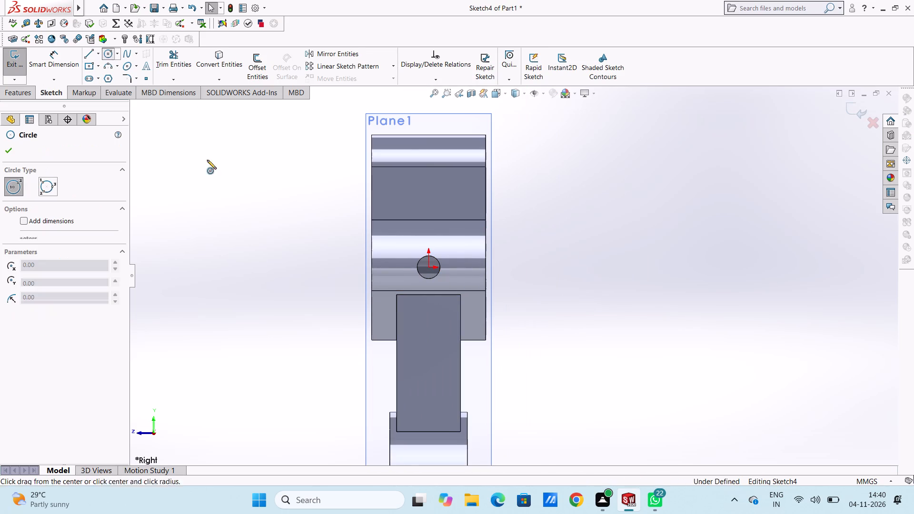
scroll(443, 276, down, 6)
click(434, 250)
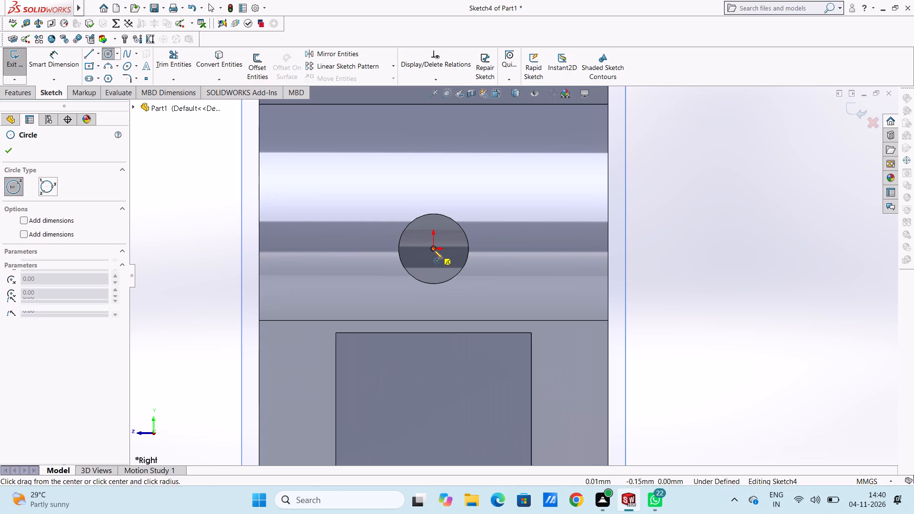
click(456, 276)
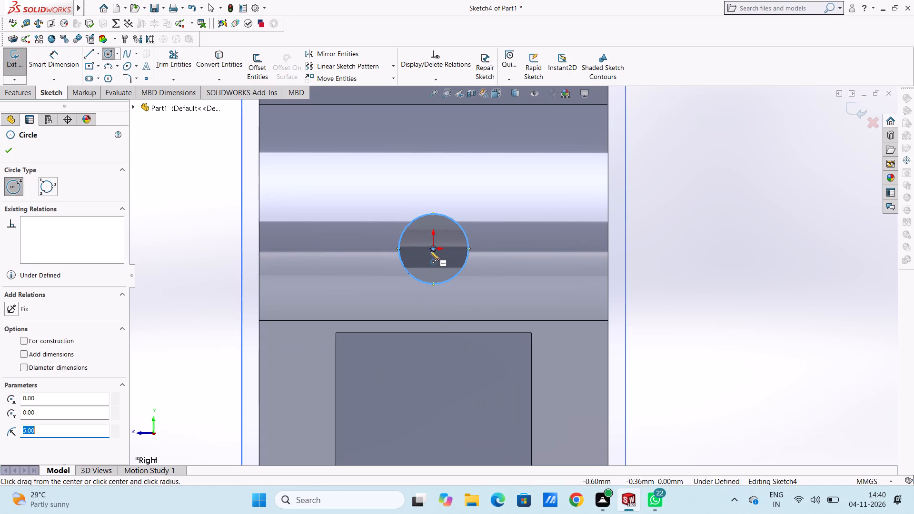
click(434, 248)
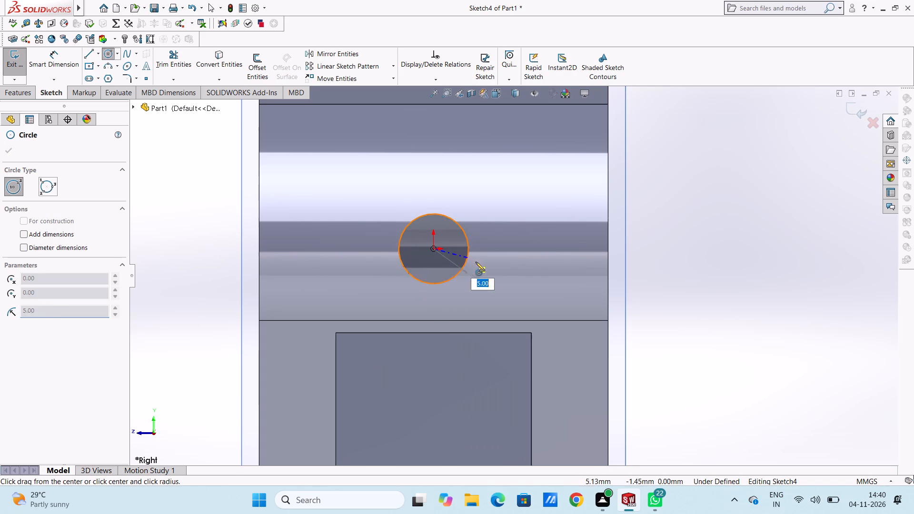
click(517, 289)
scroll(406, 293, up, 5)
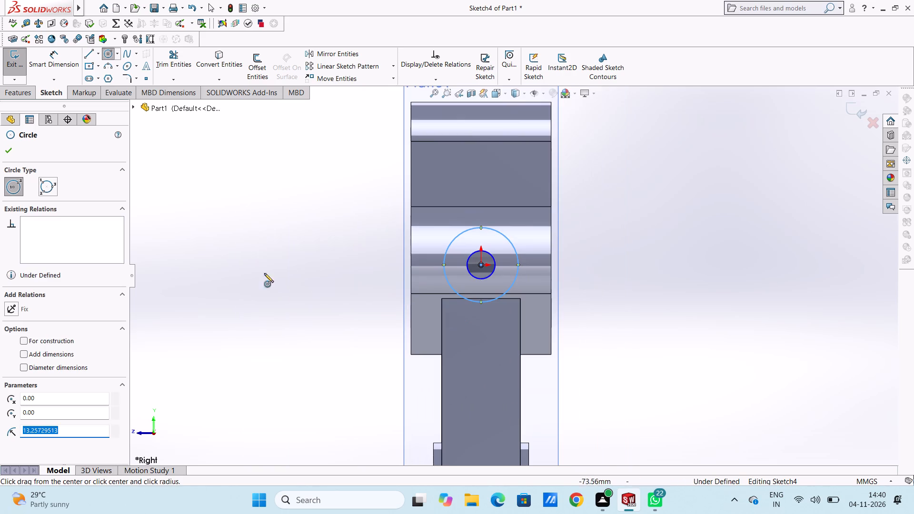
right_click(251, 236)
double_click(268, 244)
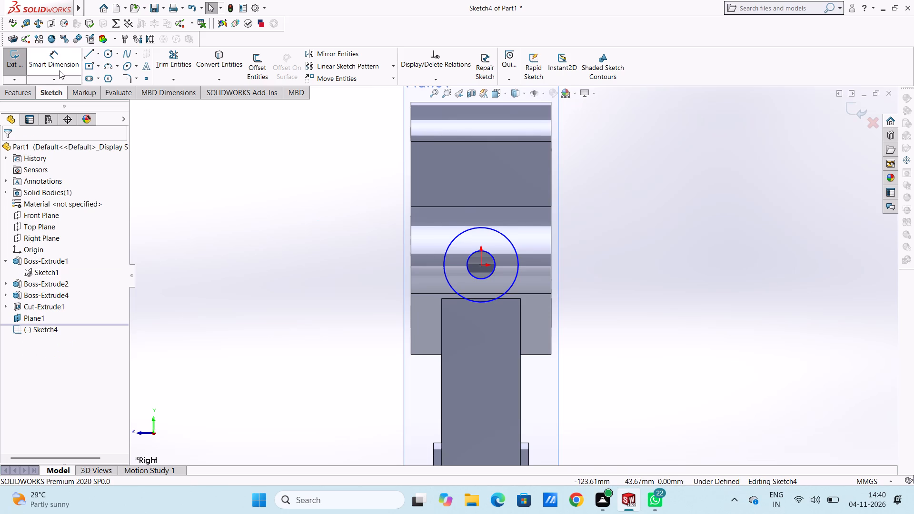
Dimension the inner circle at 10 mm diameter and the outer circle at 28 mm diameter.
click(61, 69)
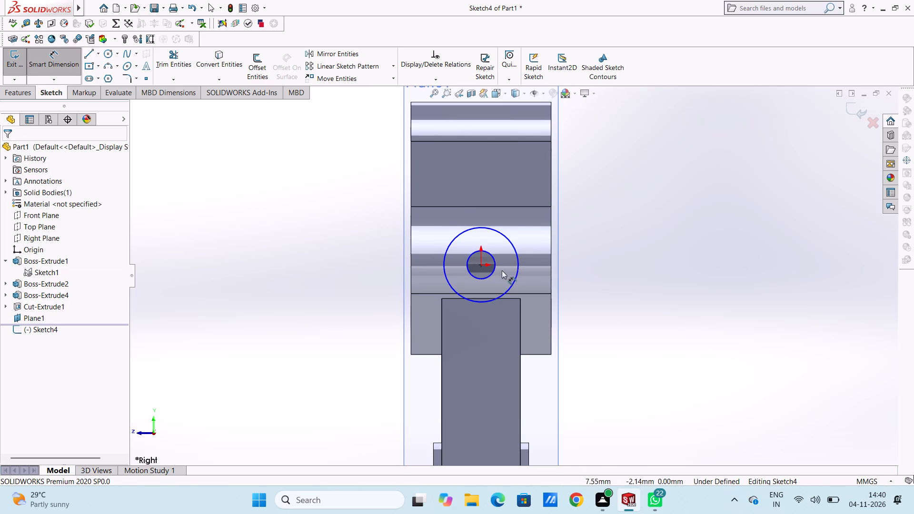
click(495, 261)
click(618, 183)
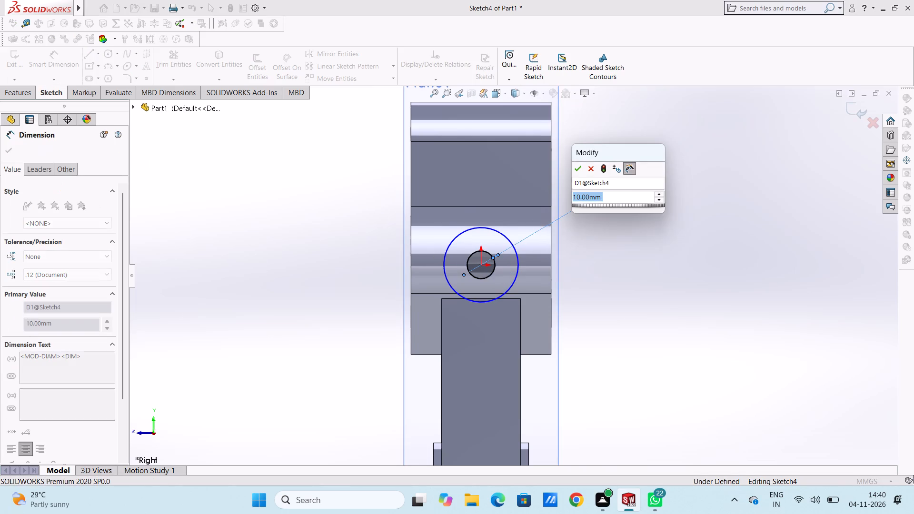
click(576, 172)
click(577, 165)
click(518, 273)
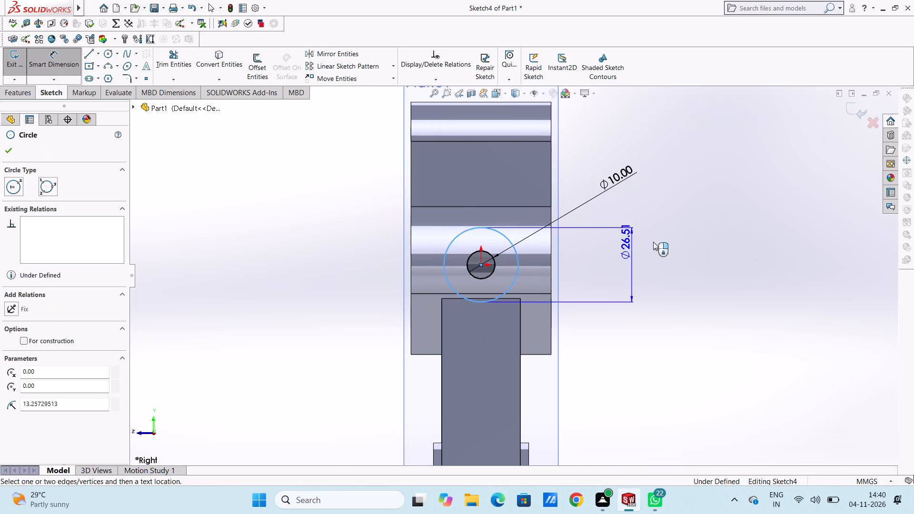
click(714, 166)
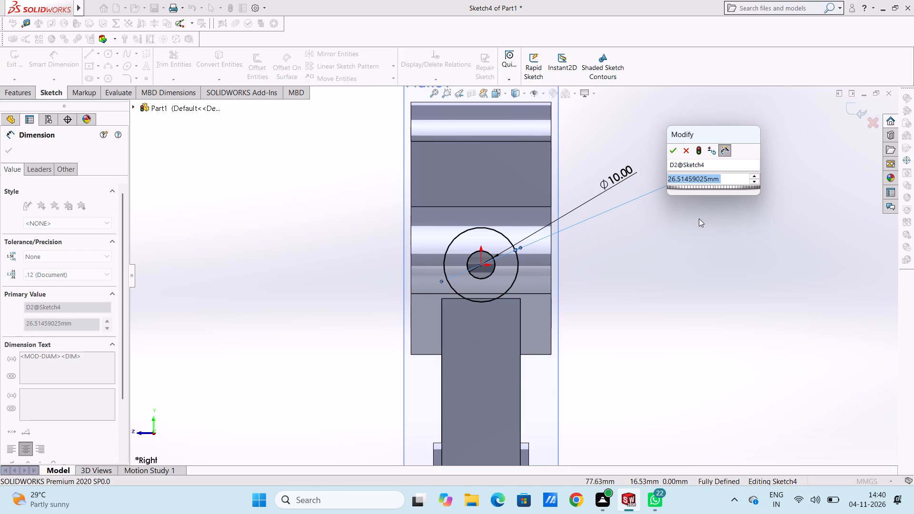
text(28)
key(Return)
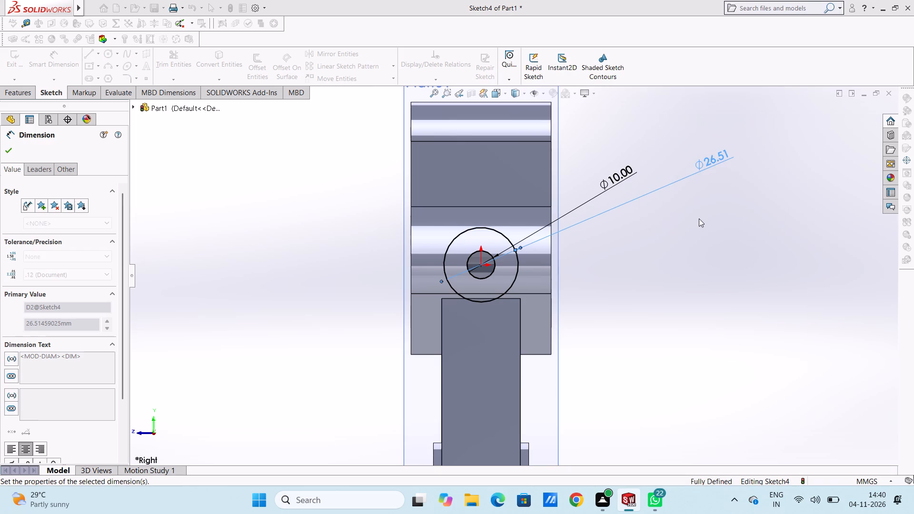
click(651, 303)
Extrude the two-circle sketch as a boss in the reversed direction, Up To Body, ending at the lever body with Merge result on.
middle_drag(620, 258, 661, 266)
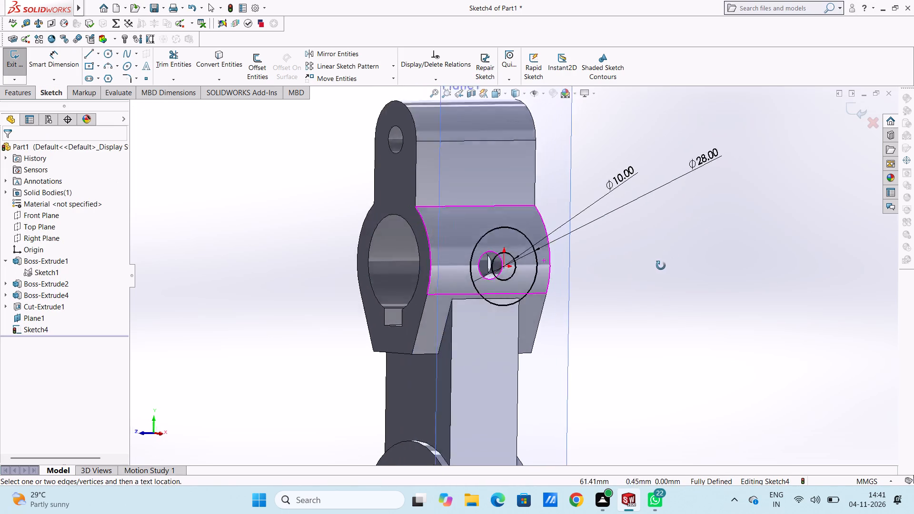
middle_drag(661, 266, 685, 270)
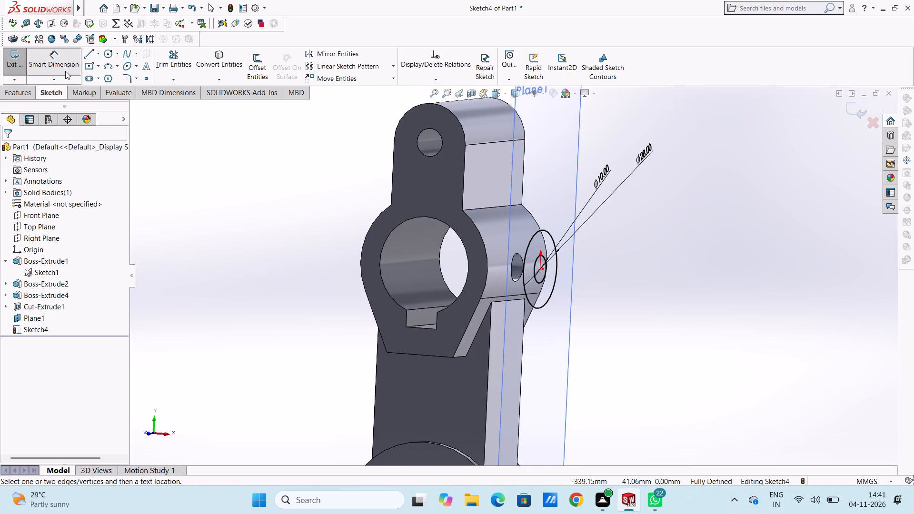
click(64, 69)
click(13, 97)
click(23, 66)
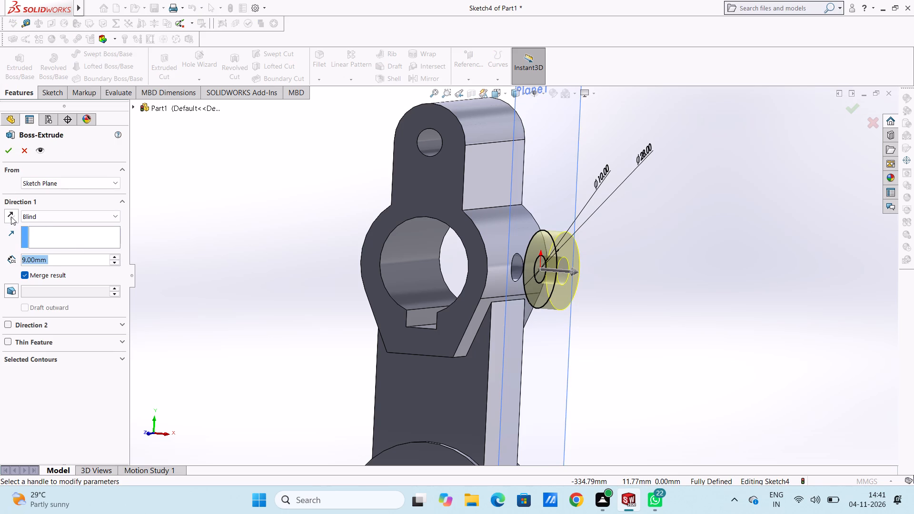
click(11, 217)
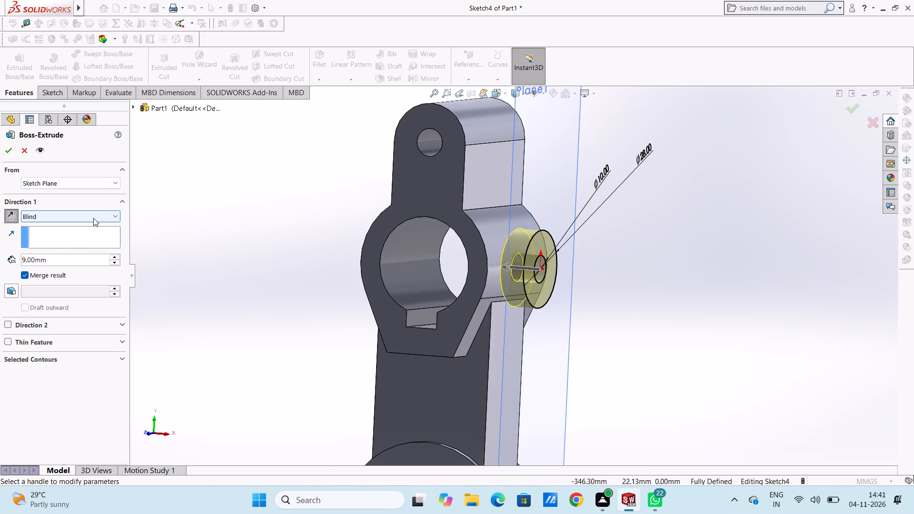
click(93, 218)
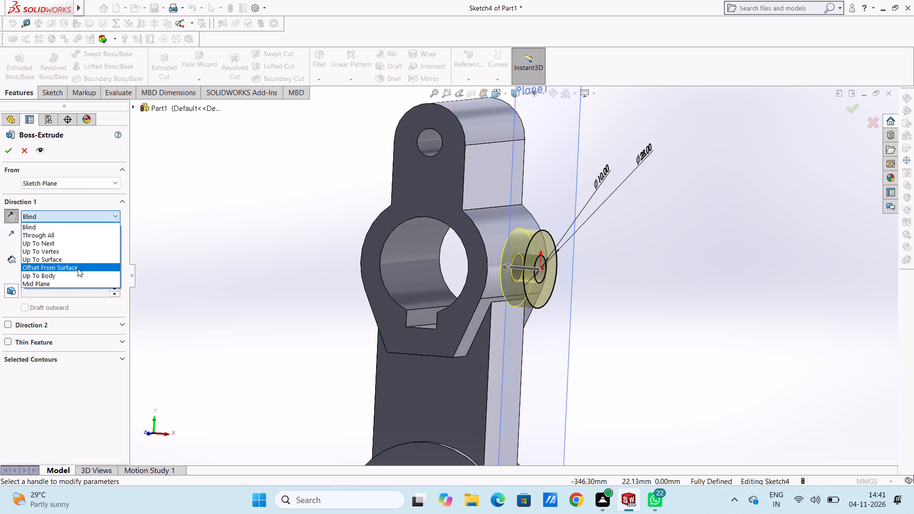
click(78, 272)
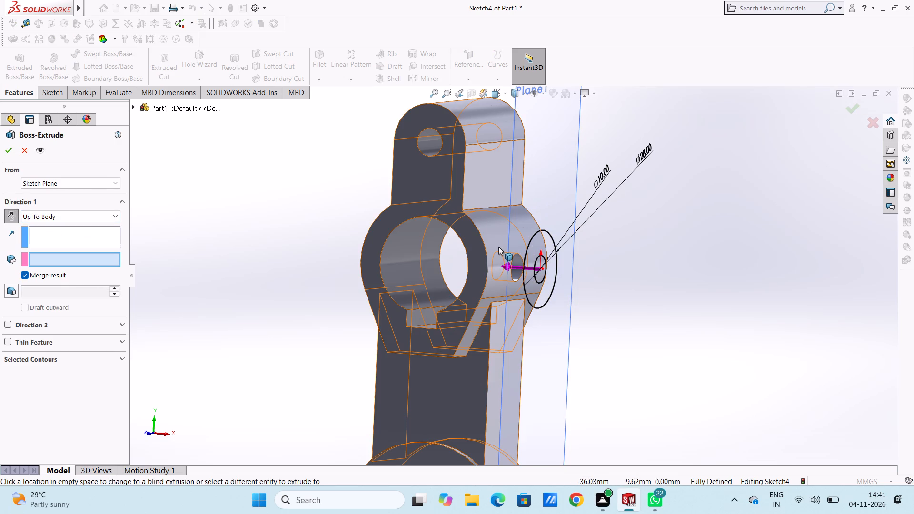
click(497, 247)
middle_drag(253, 255, 288, 262)
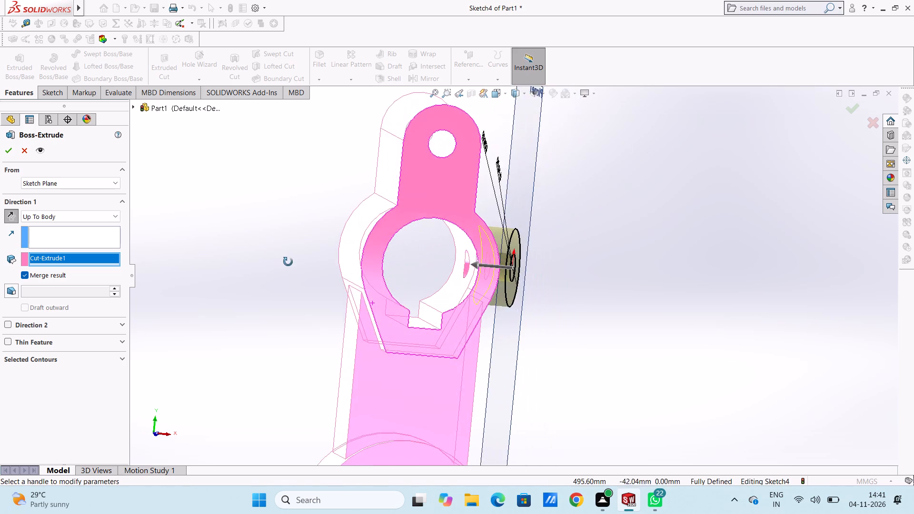
middle_drag(288, 262, 228, 266)
click(7, 150)
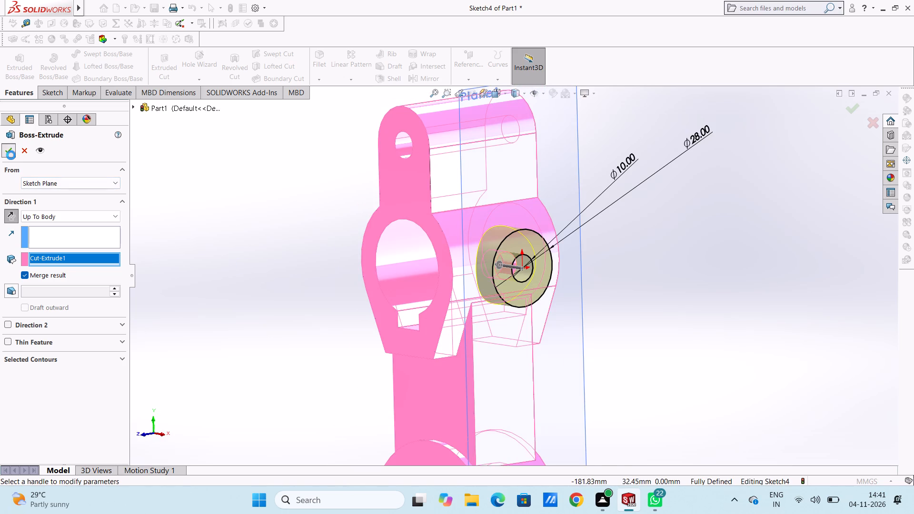
click(193, 203)
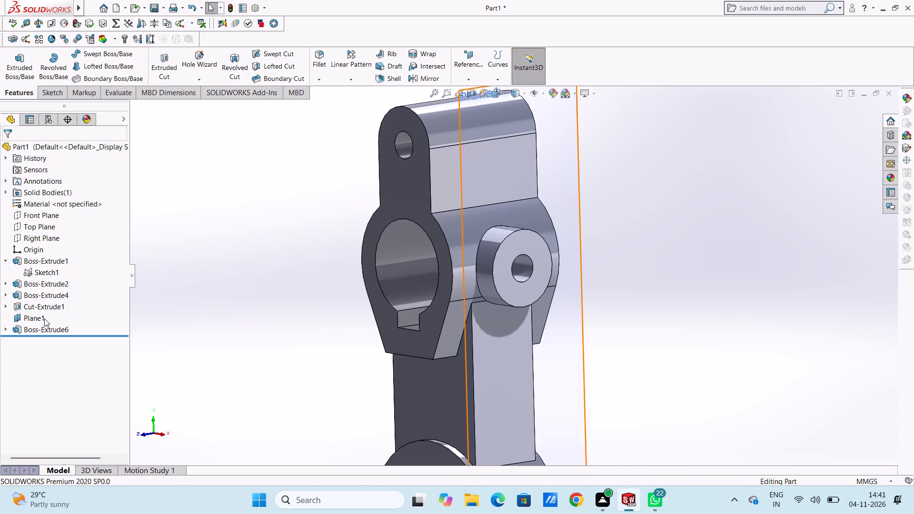
Hide the 34 mm offset reference plane.
click(43, 318)
click(61, 307)
click(212, 301)
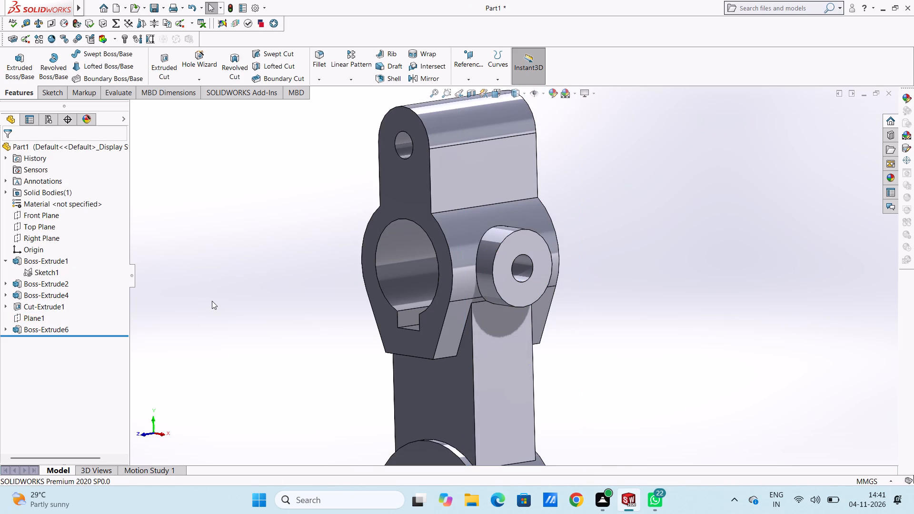
Examine the new cross-hole boss and the whole lever from several angles.
middle_drag(230, 241, 205, 242)
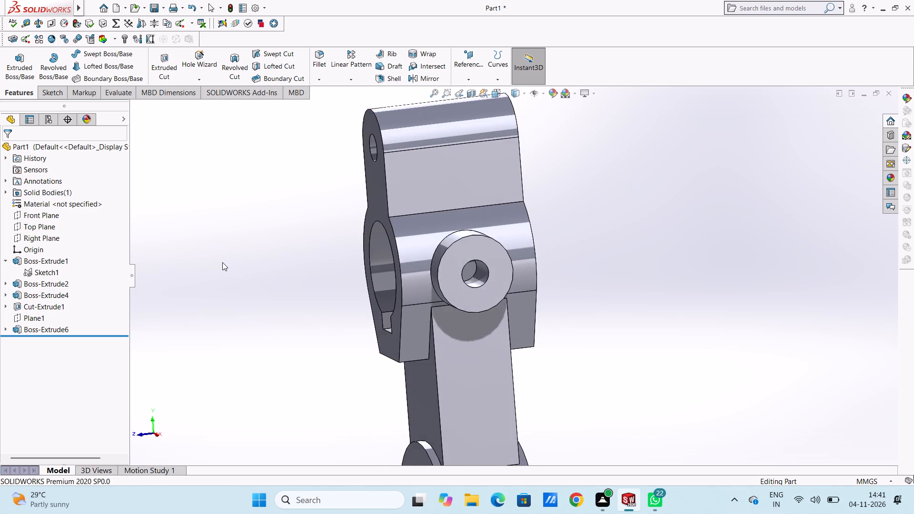
scroll(222, 263, up, 3)
middle_drag(298, 325, 431, 289)
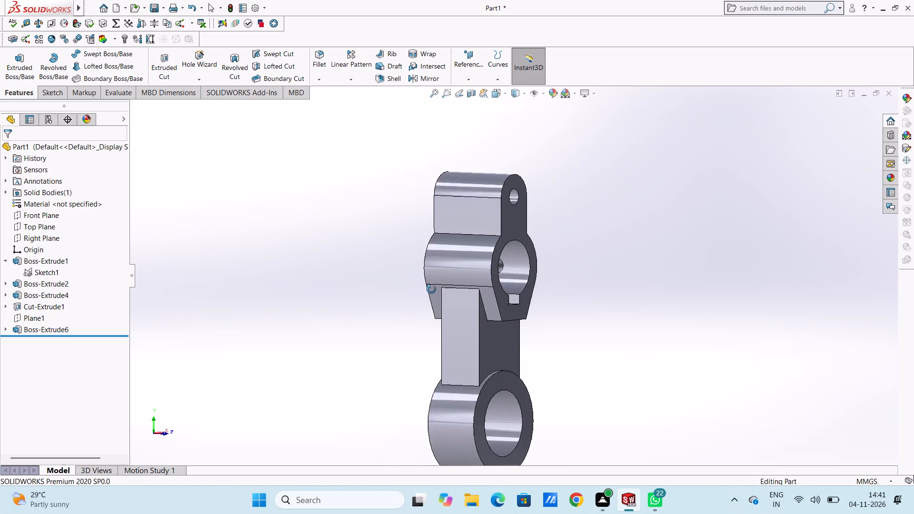
middle_drag(431, 289, 284, 283)
middle_drag(266, 285, 337, 307)
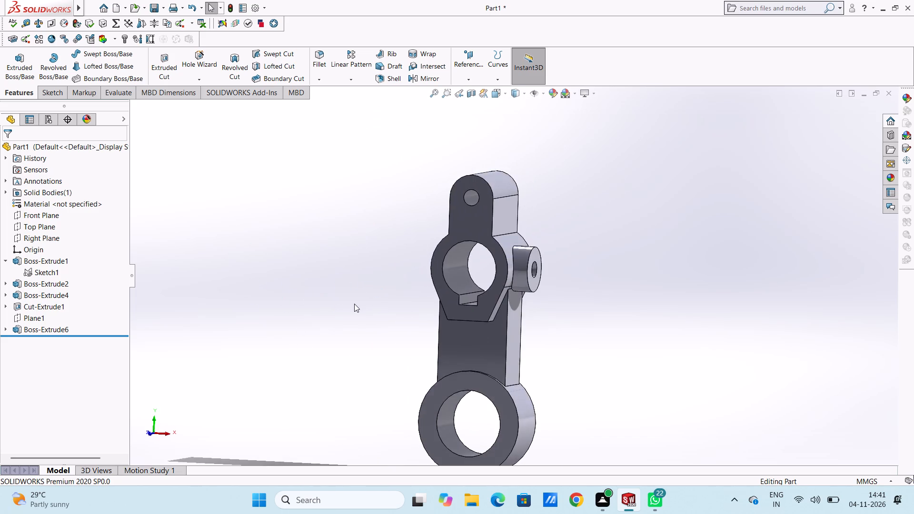
scroll(354, 304, up, 4)
middle_drag(453, 335, 452, 330)
scroll(616, 301, down, 4)
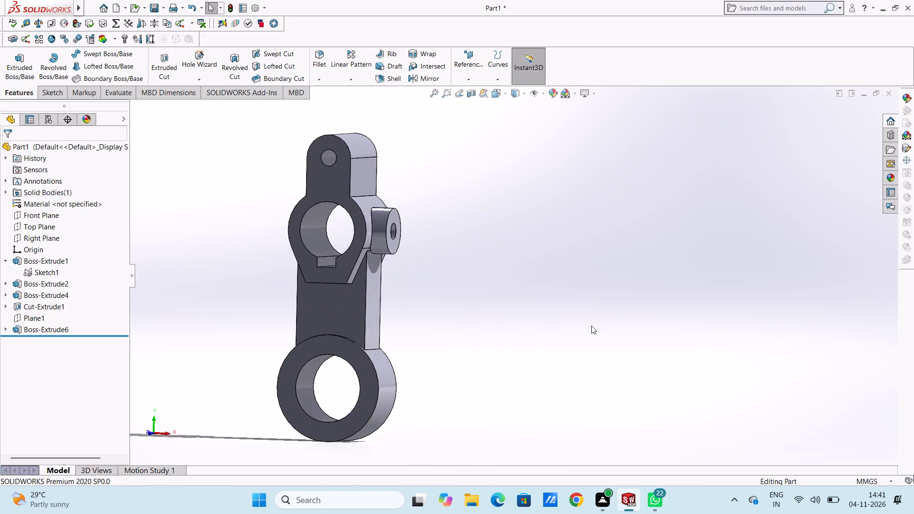
scroll(414, 309, up, 3)
middle_drag(416, 316, 398, 339)
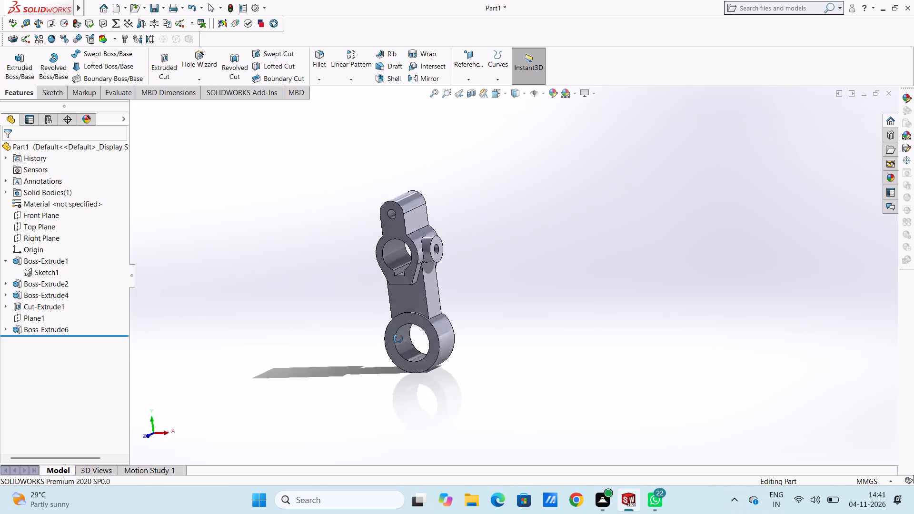
middle_drag(398, 339, 404, 338)
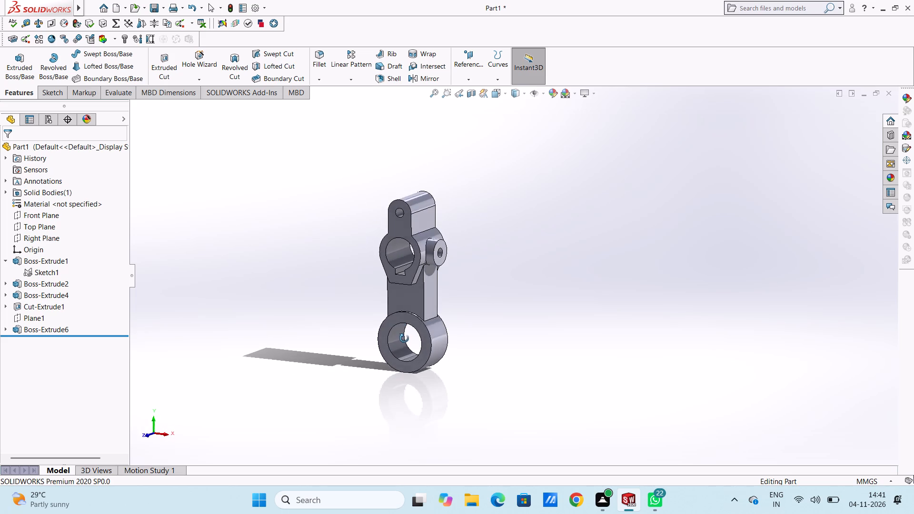
middle_drag(404, 338, 404, 339)
scroll(420, 321, down, 4)
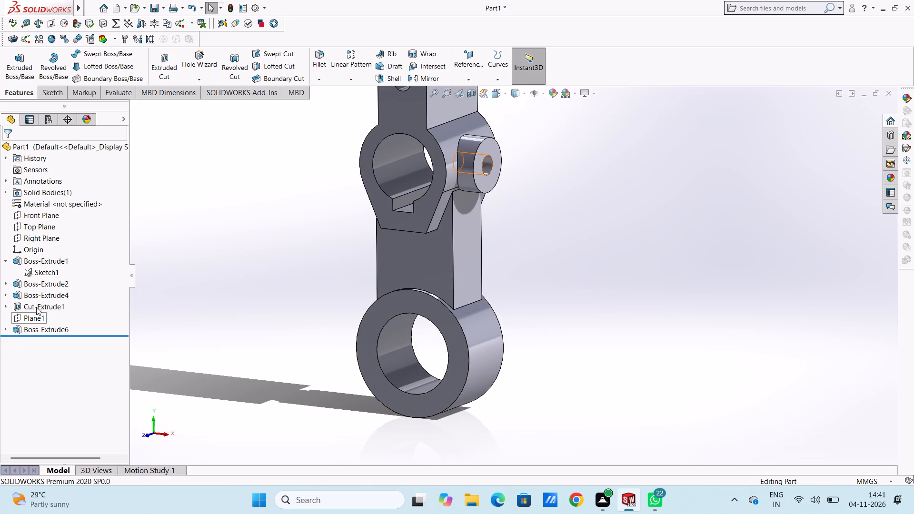
Start a sketch on the Right Plane and draw a circle of 5 mm radius on the lower ring, directly below the origin.
click(51, 235)
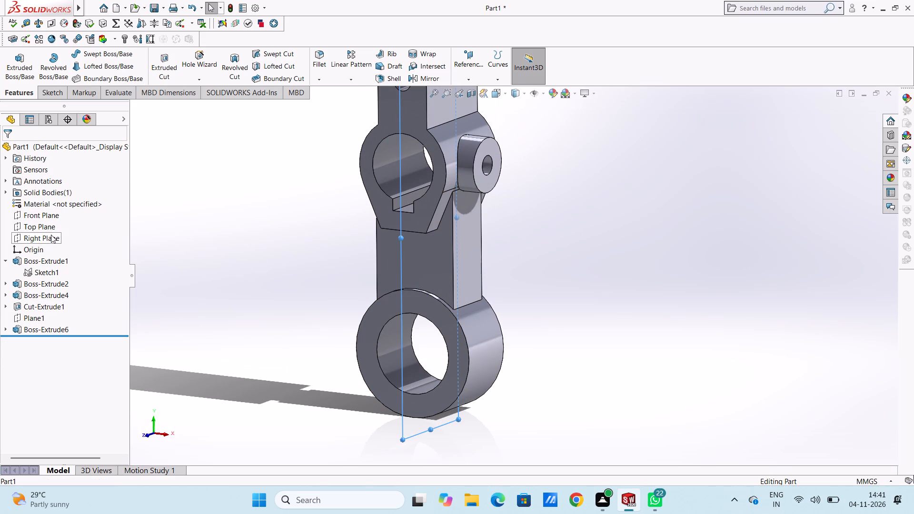
click(63, 225)
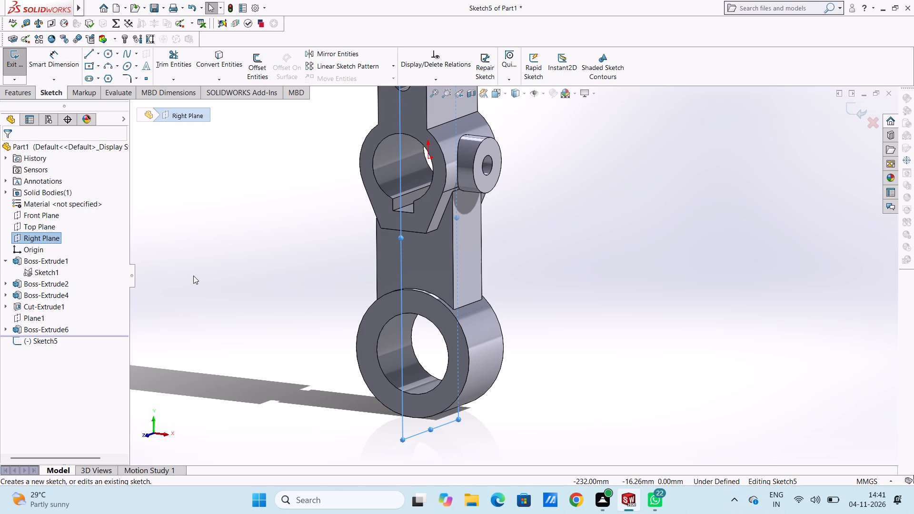
key(ctrl+4)
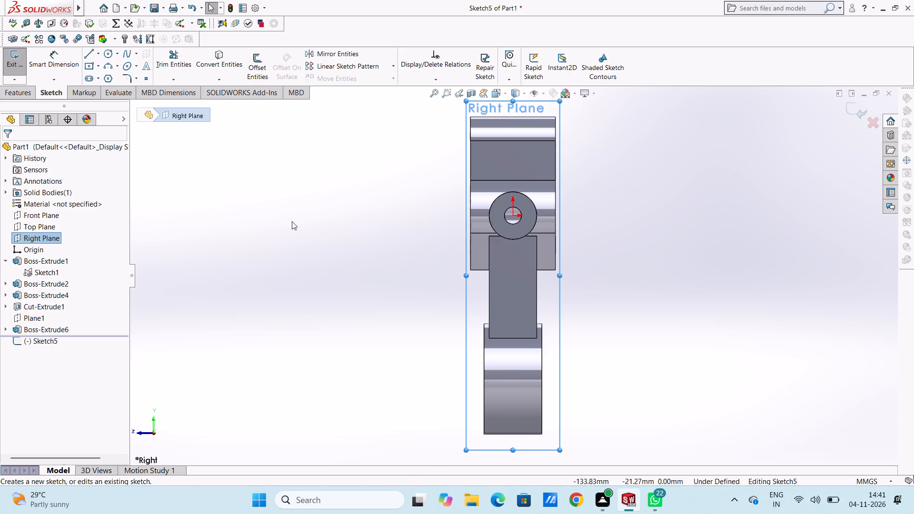
scroll(494, 257, up, 4)
scroll(535, 330, down, 5)
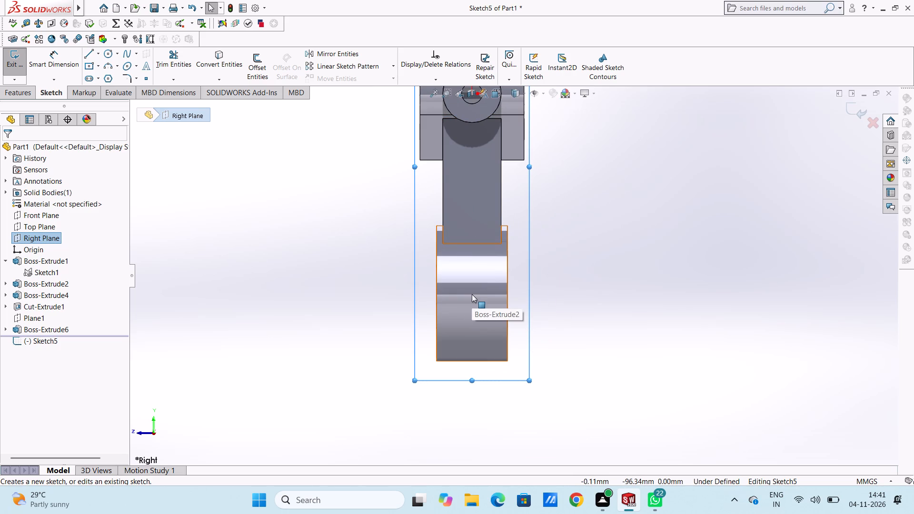
scroll(479, 264, up, 4)
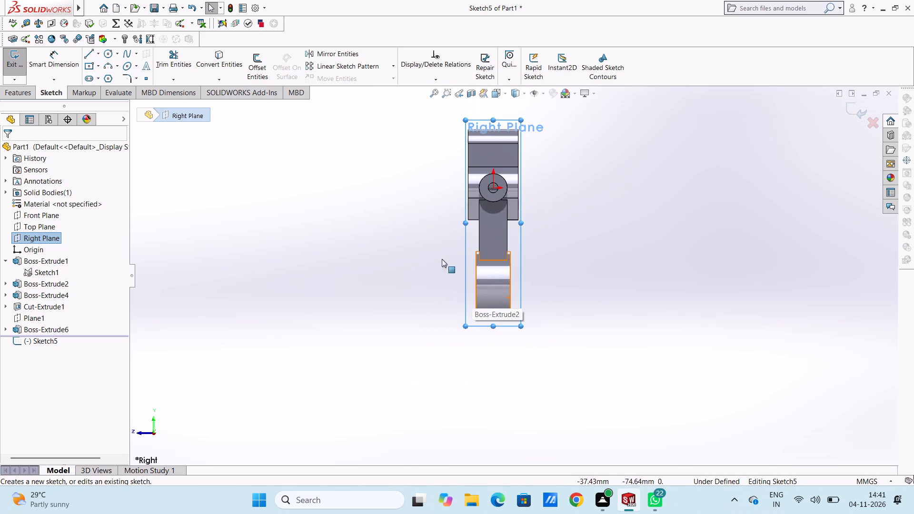
click(111, 54)
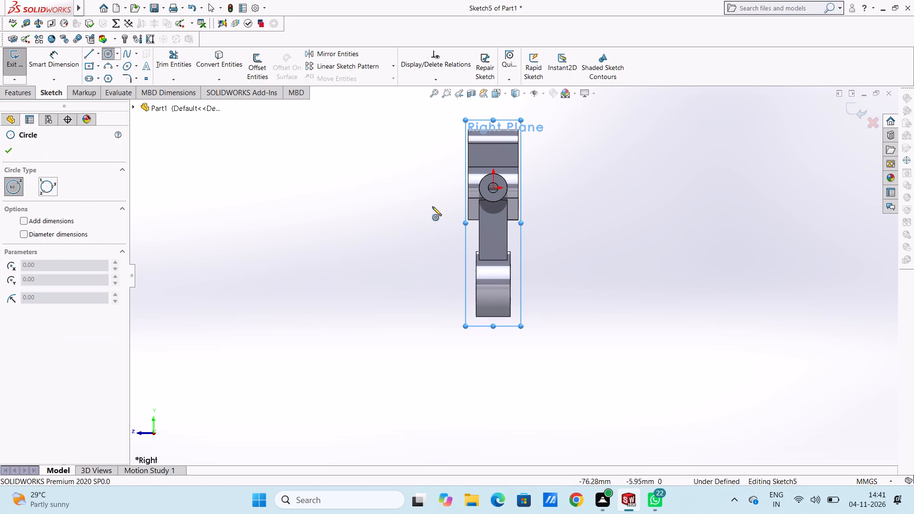
scroll(494, 280, down, 4)
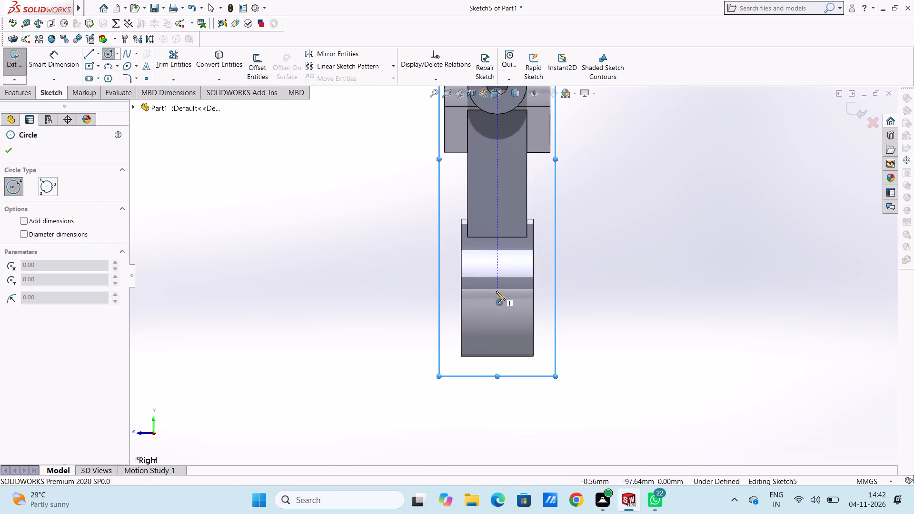
click(497, 291)
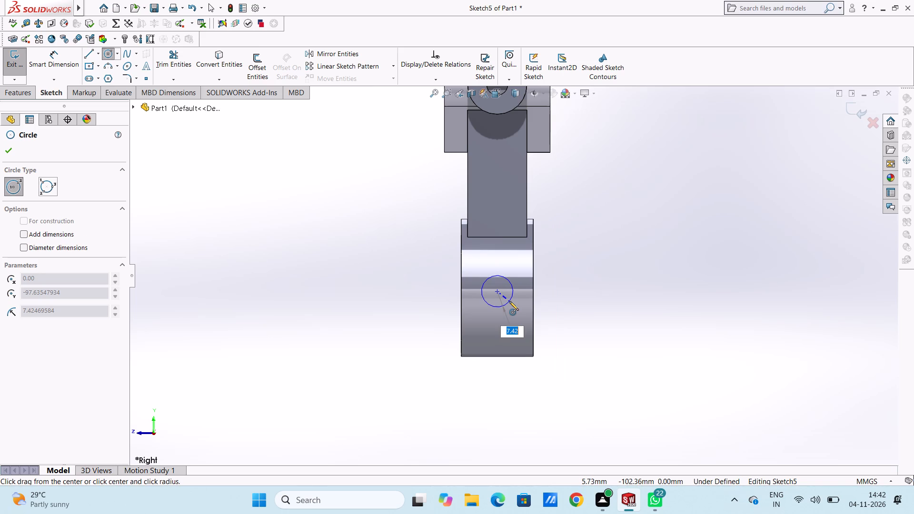
key(5)
key(Return)
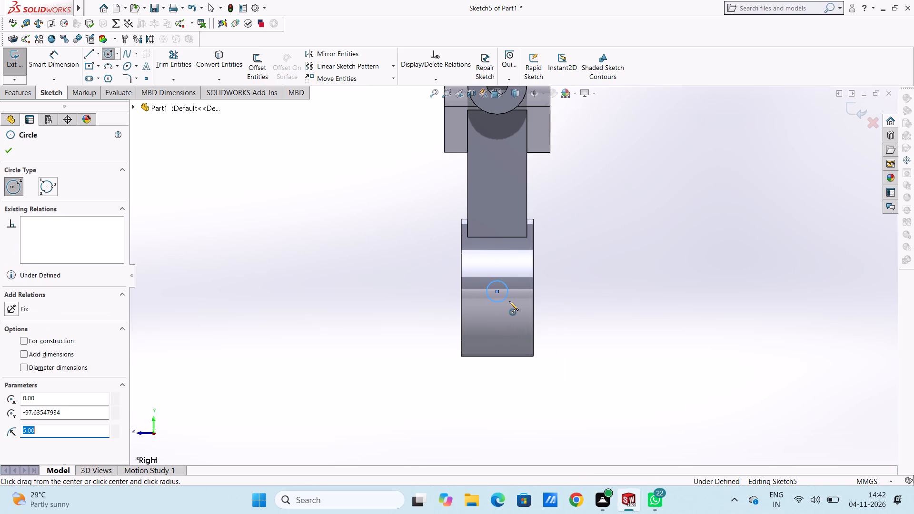
right_click(285, 187)
double_click(292, 194)
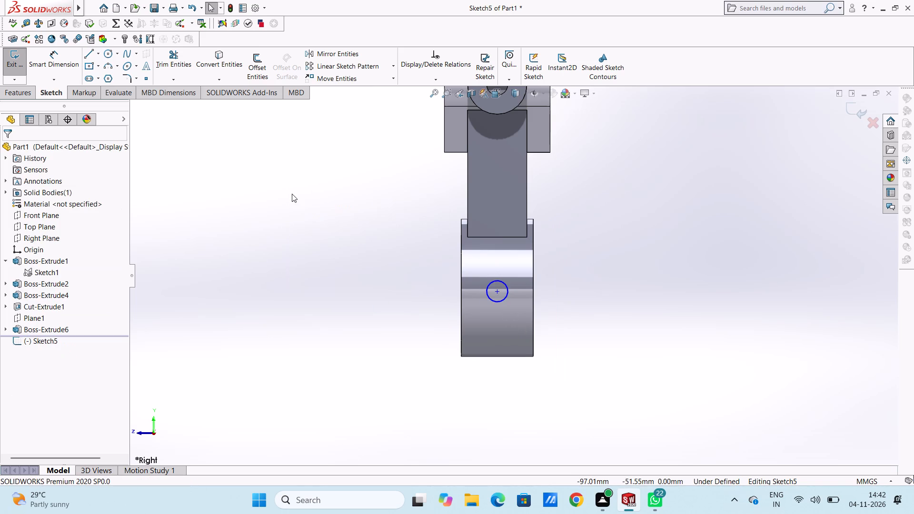
Dimension the circle's centre 96 mm below the origin and add a 10 mm diameter dimension to the circle.
scroll(292, 194, up, 3)
click(57, 53)
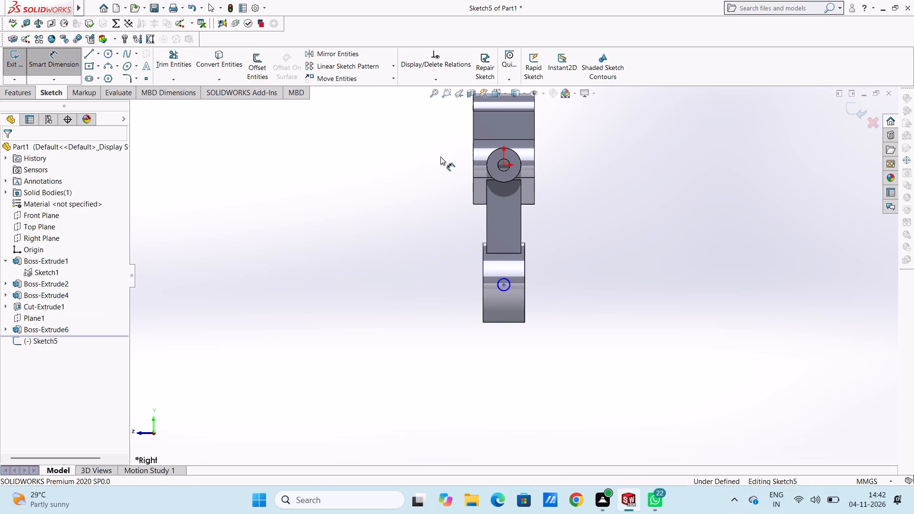
click(504, 167)
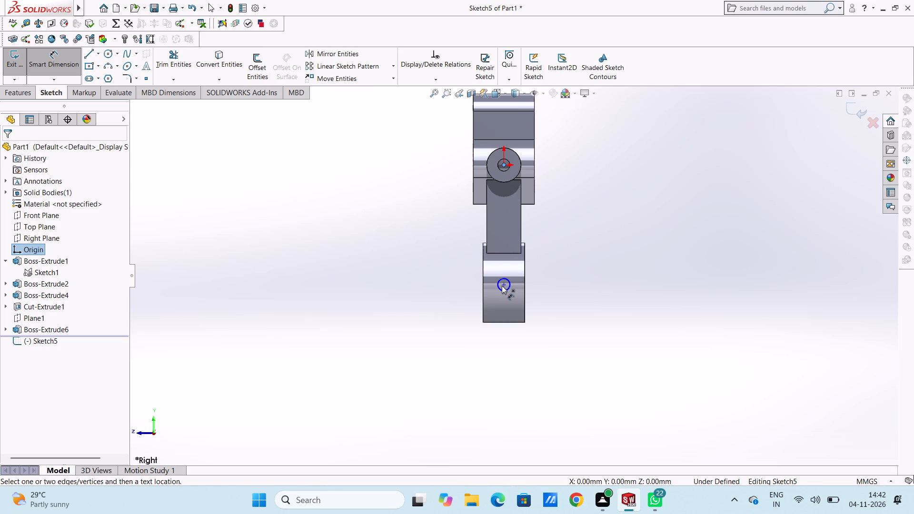
click(502, 286)
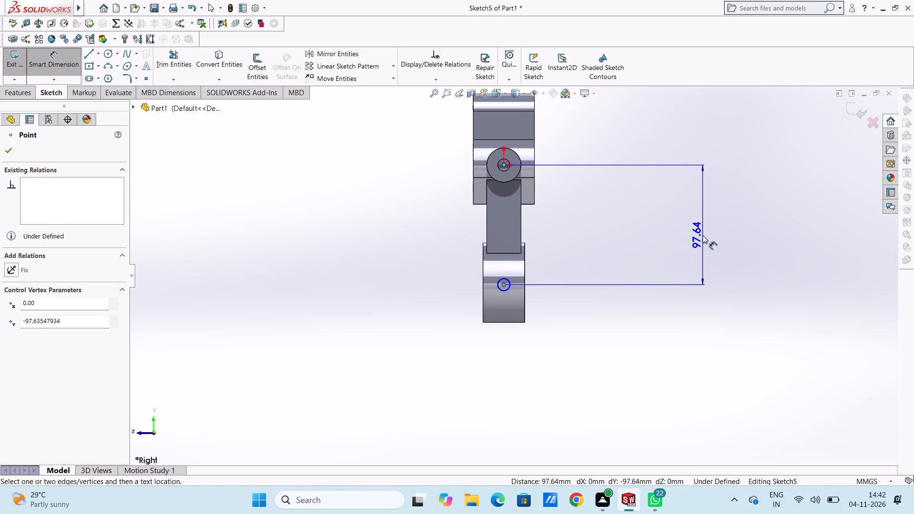
click(703, 235)
text(96)
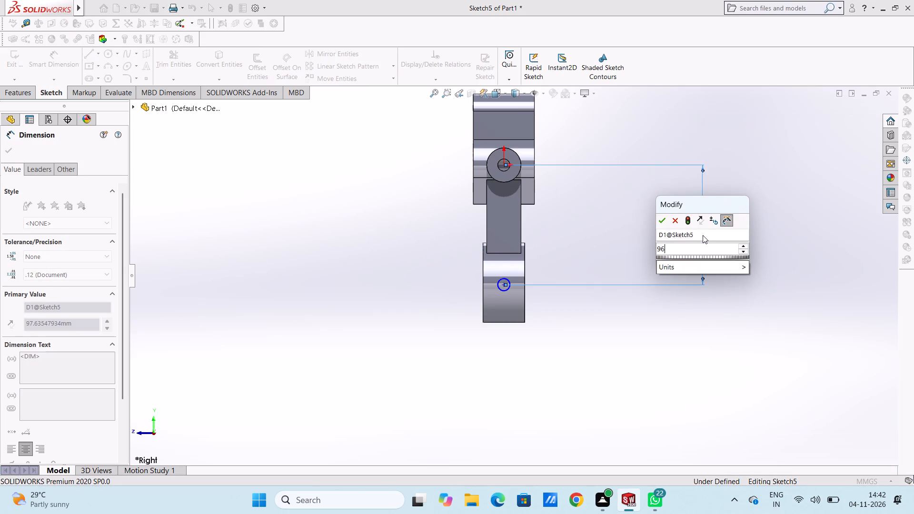
key(Return)
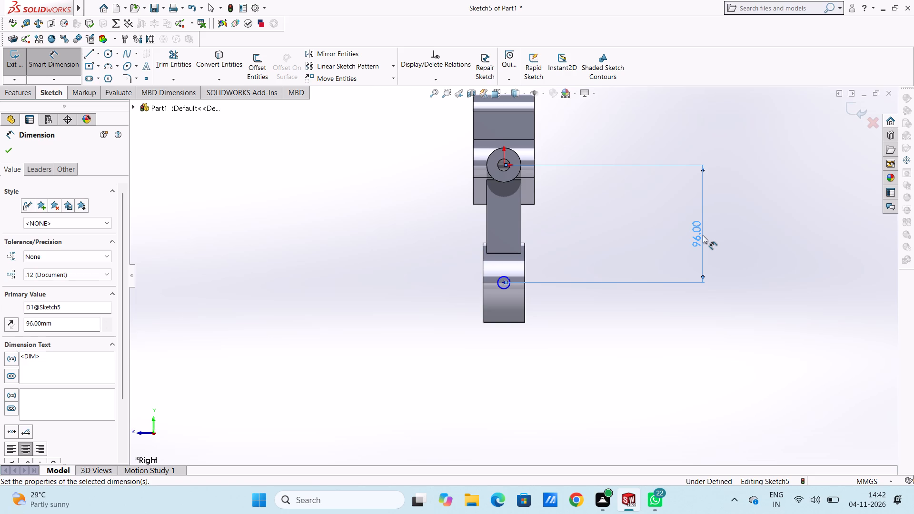
click(593, 247)
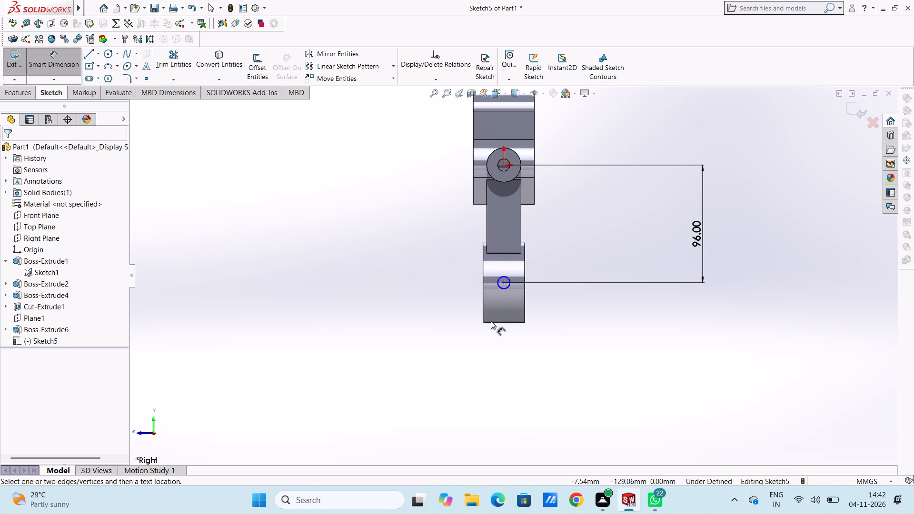
click(499, 287)
click(329, 372)
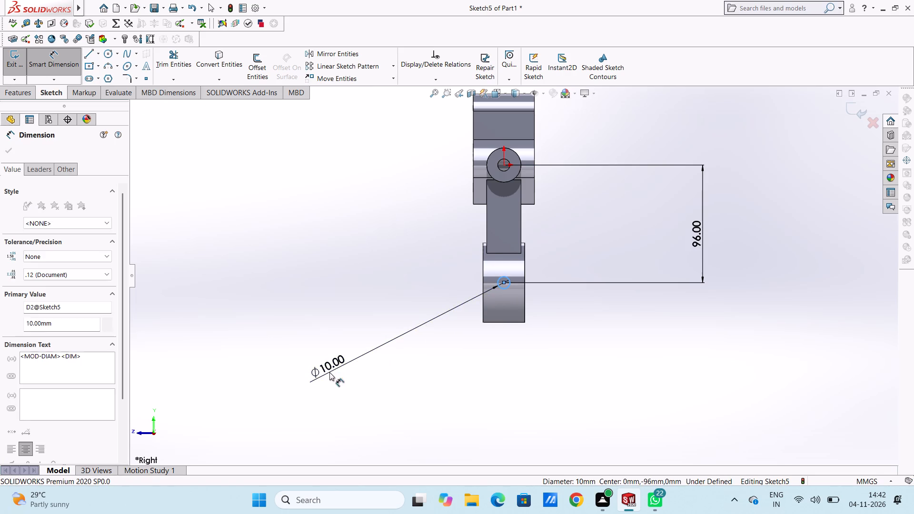
click(291, 356)
click(286, 323)
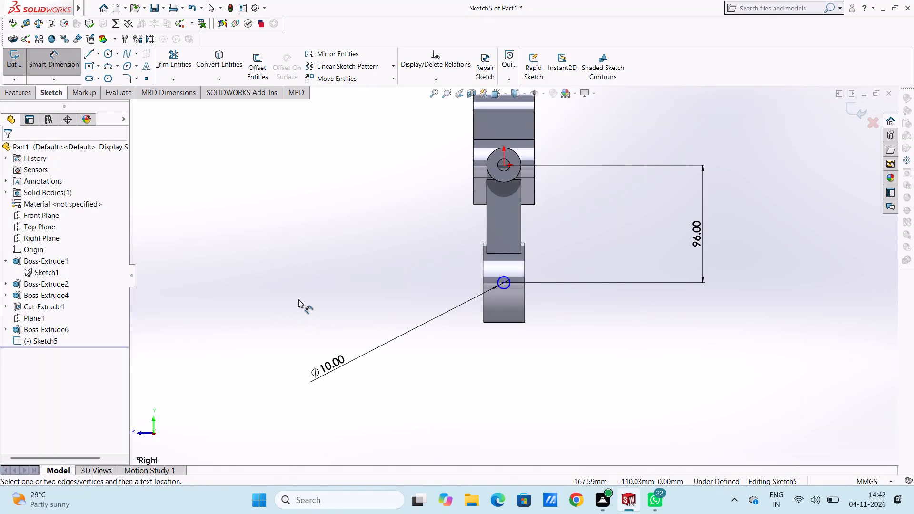
key(Escape)
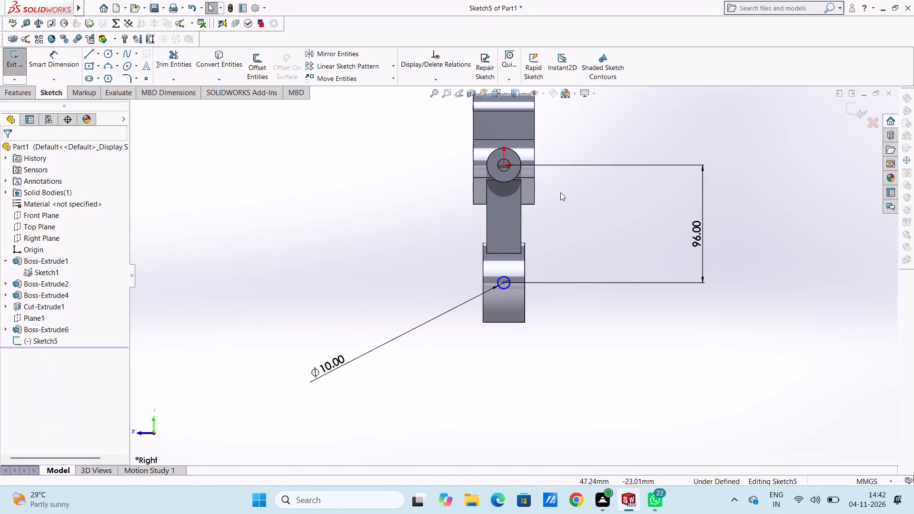
Add a Vertical relation between the origin and the circle's centre point.
click(503, 166)
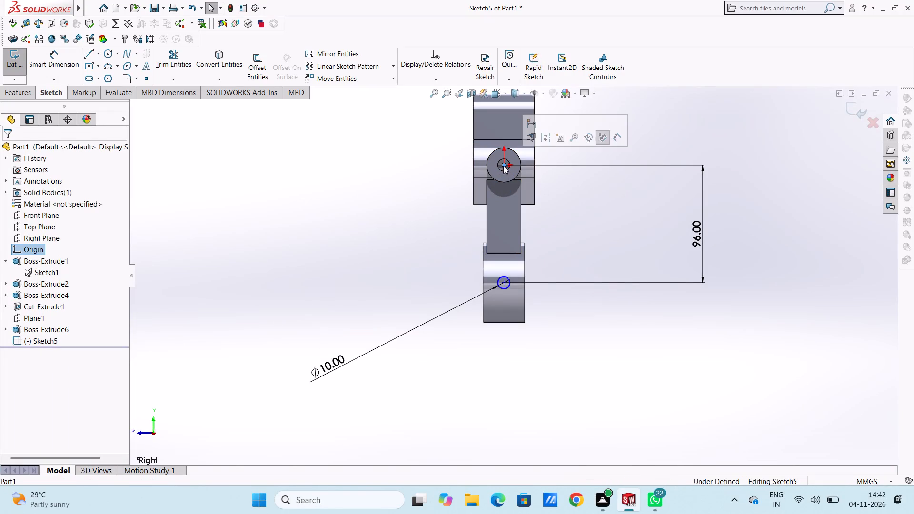
ctrl+click(503, 284)
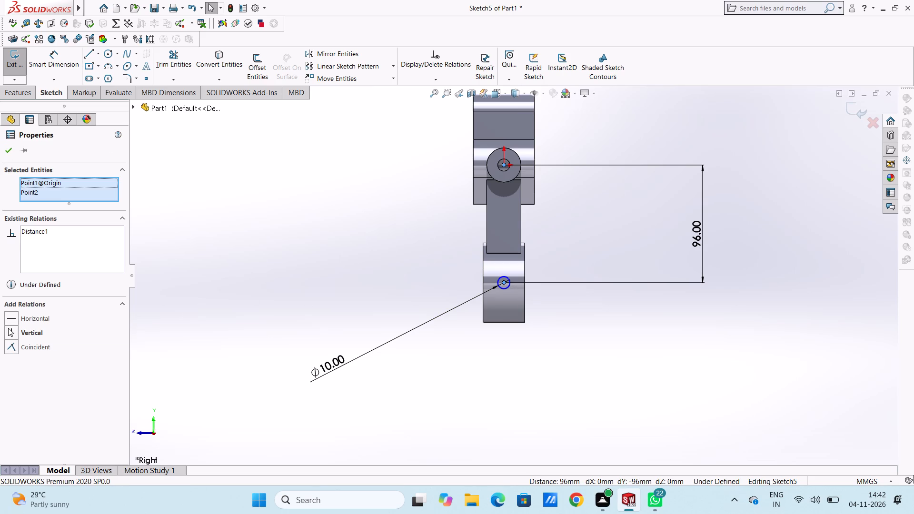
click(14, 336)
click(222, 287)
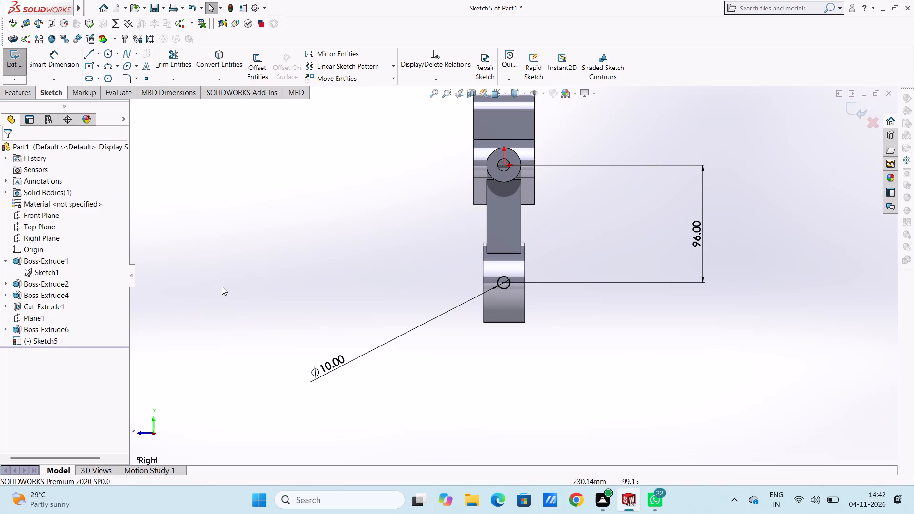
Cut-extrude the 10 mm circle in the reversed direction, Through All, piercing one side of the lower ring's wall.
scroll(367, 152, up, 3)
middle_drag(334, 234, 392, 229)
scroll(539, 264, down, 2)
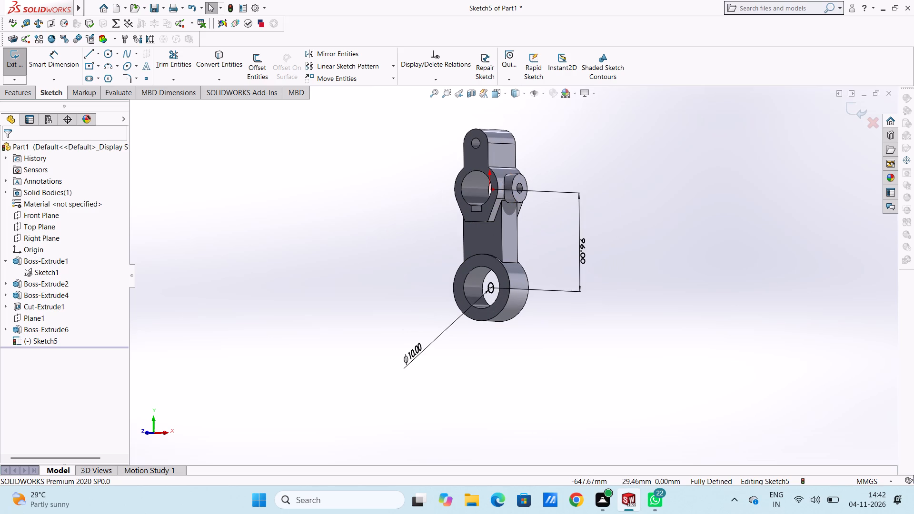
click(17, 91)
click(169, 66)
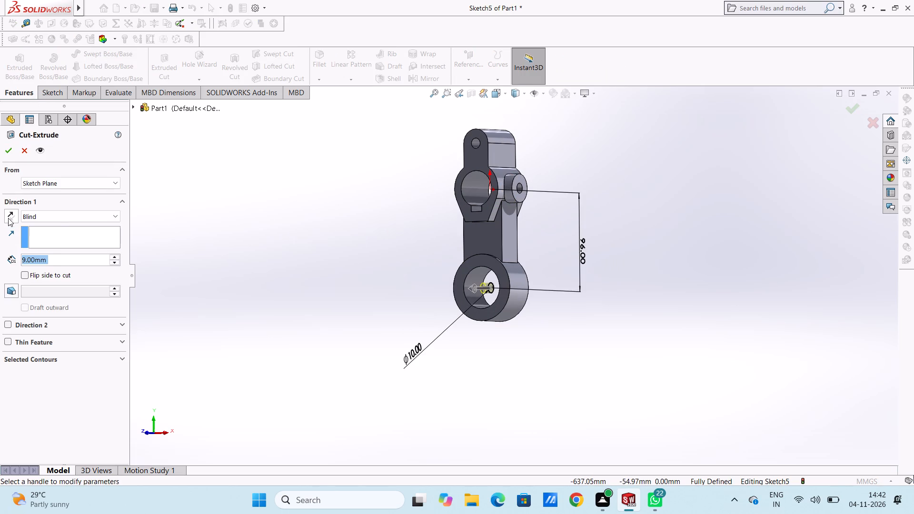
click(8, 218)
click(97, 219)
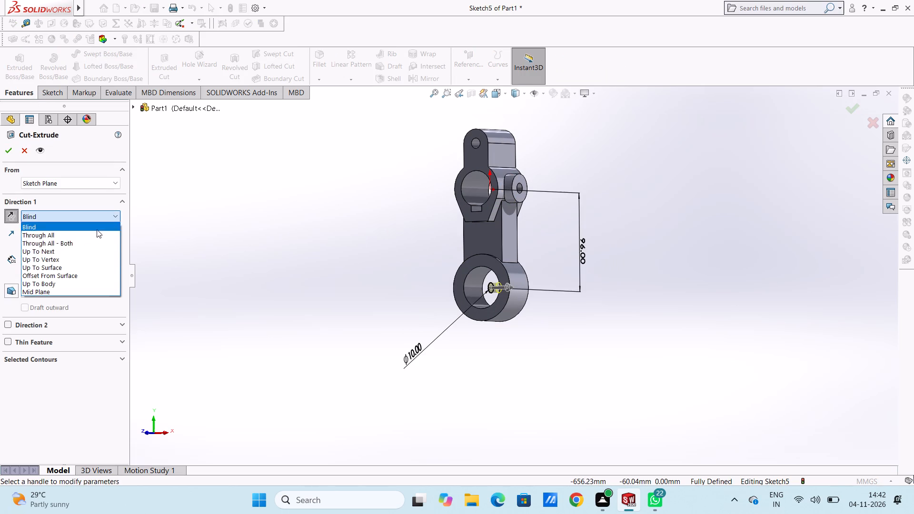
click(93, 236)
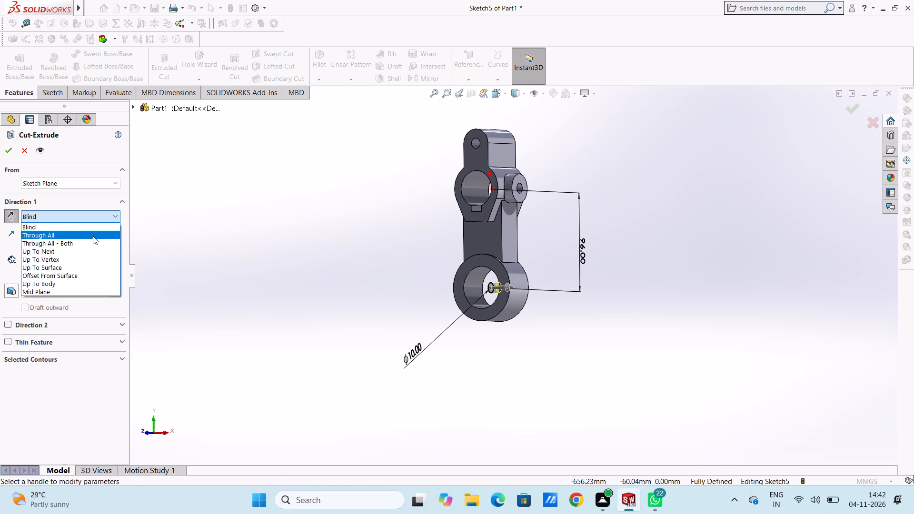
click(11, 146)
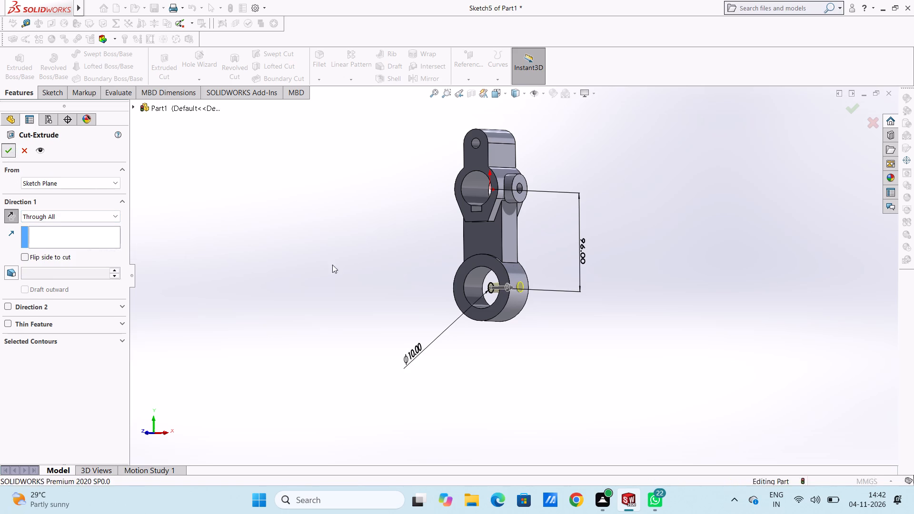
click(354, 272)
Examine the new cross hole in the lower ring and the whole lever from several angles.
middle_drag(354, 271, 420, 286)
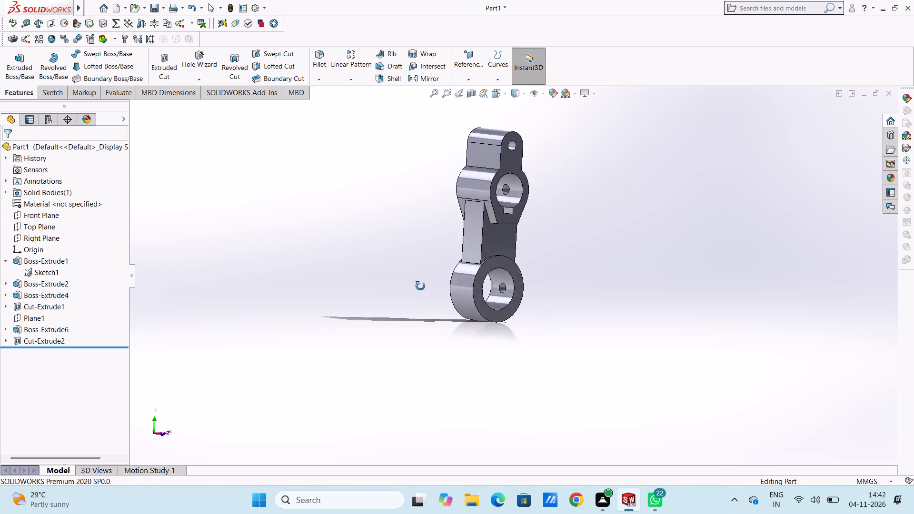
middle_drag(420, 286, 292, 293)
scroll(534, 180, down, 1)
middle_drag(537, 200, 585, 211)
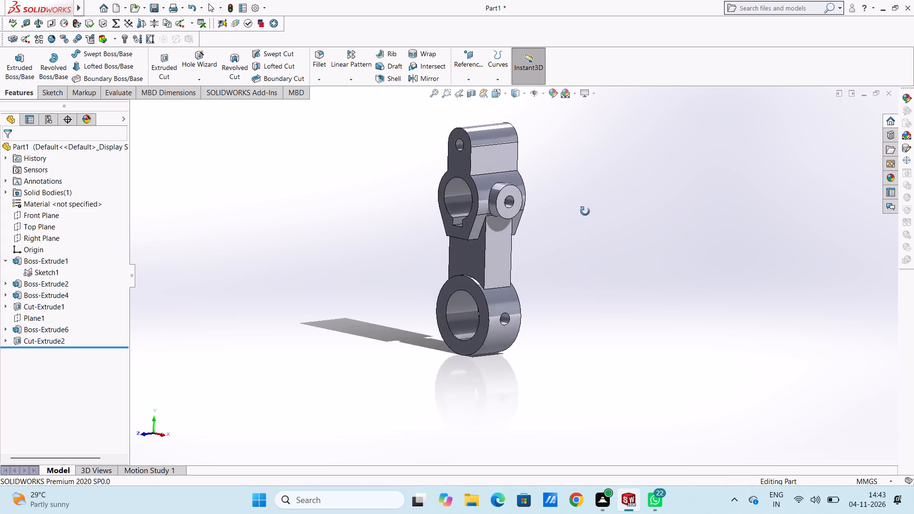
middle_drag(585, 211, 666, 217)
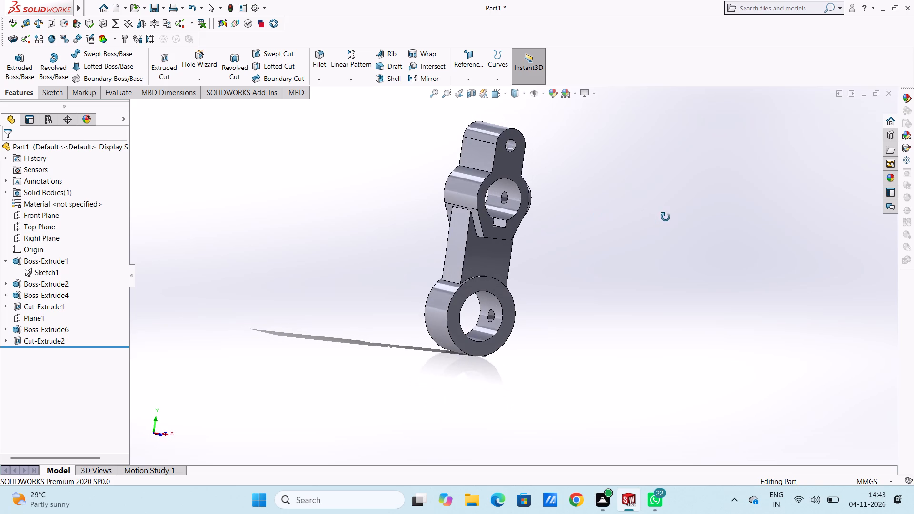
middle_drag(666, 217, 686, 224)
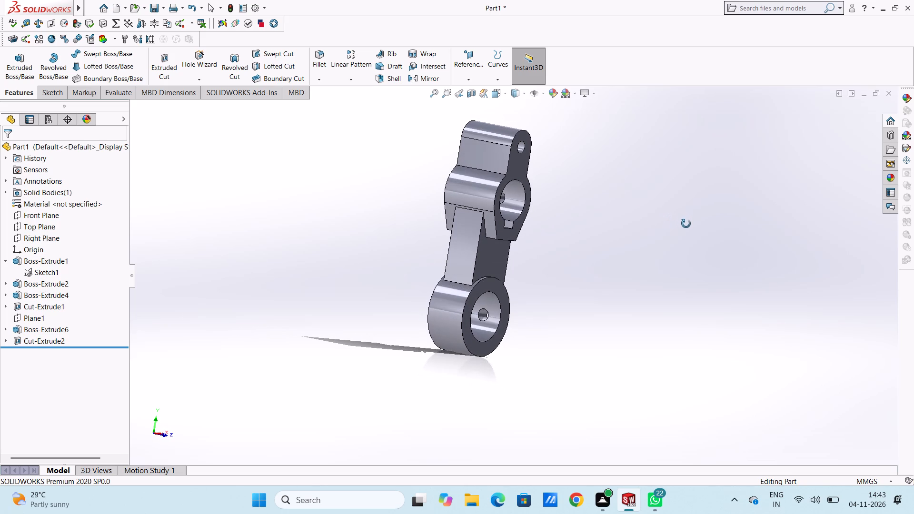
middle_drag(686, 224, 663, 227)
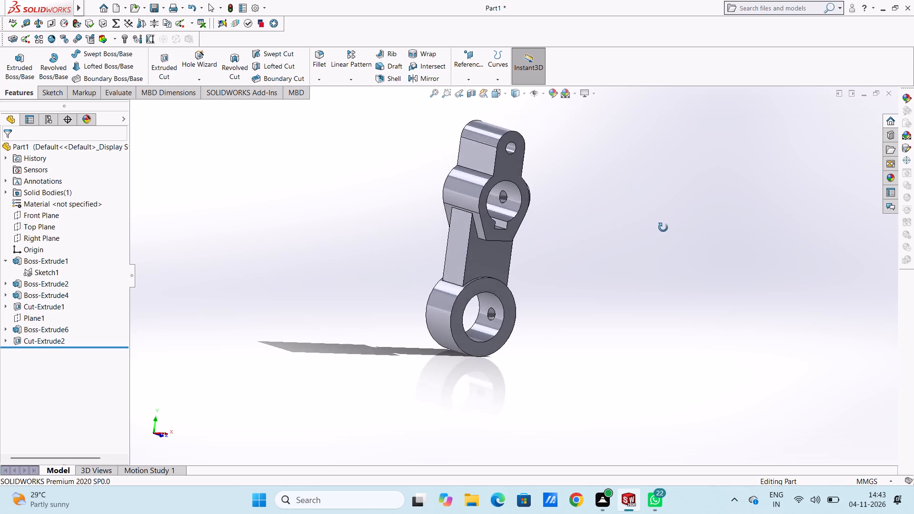
middle_drag(663, 227, 663, 239)
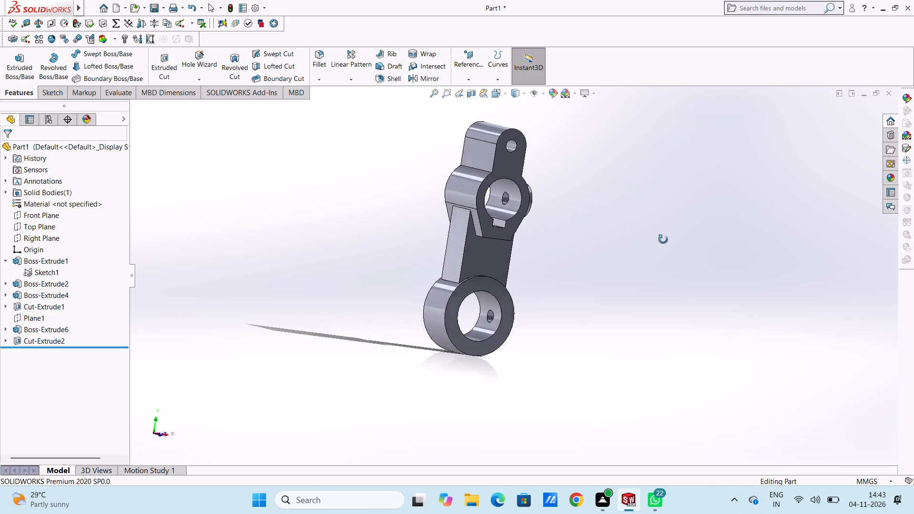
middle_drag(663, 239, 545, 207)
middle_drag(610, 212, 643, 231)
scroll(619, 208, up, 3)
middle_drag(576, 210, 619, 212)
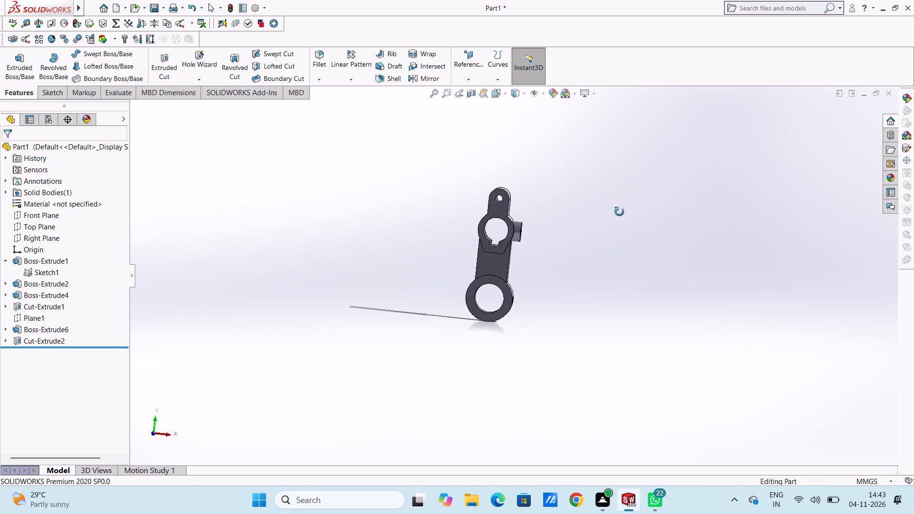
middle_drag(619, 212, 621, 212)
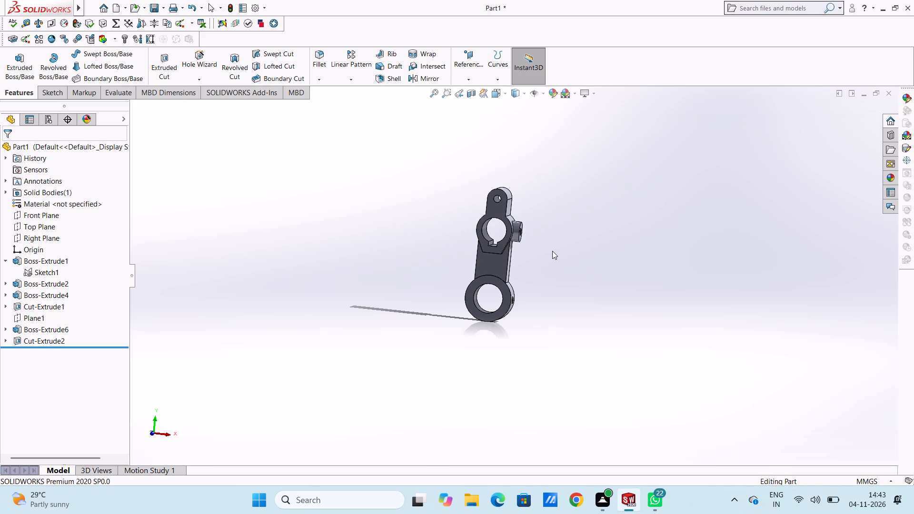
Create a reference plane offset 69 mm above the Top Plane, past the lug end of the lever.
key(ctrl+1)
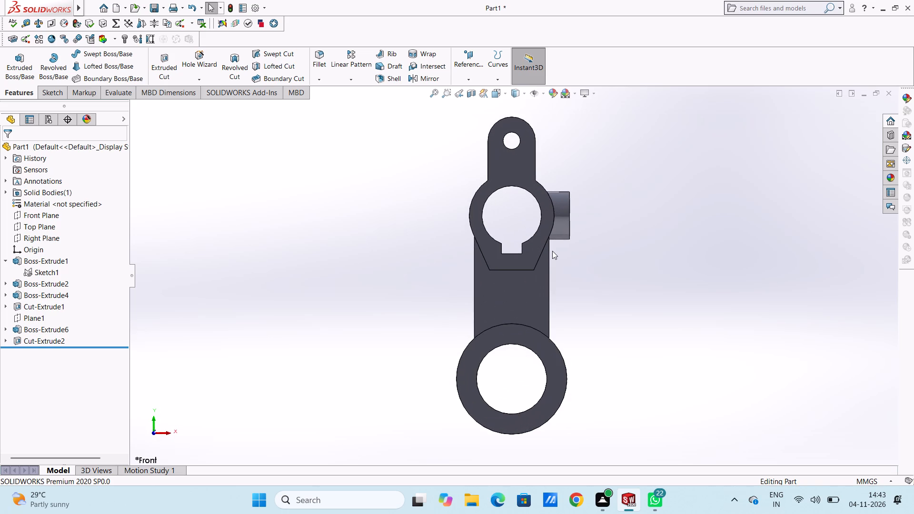
scroll(677, 227, up, 5)
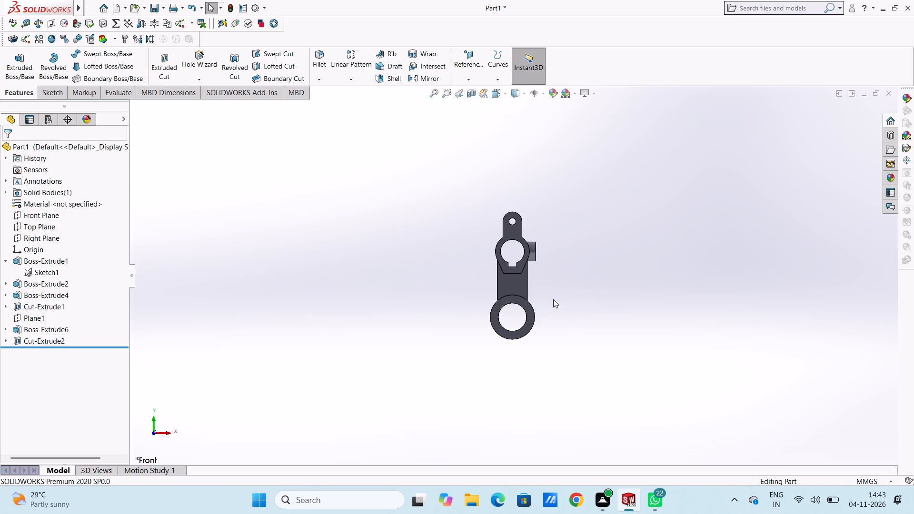
scroll(559, 291, down, 1)
click(469, 52)
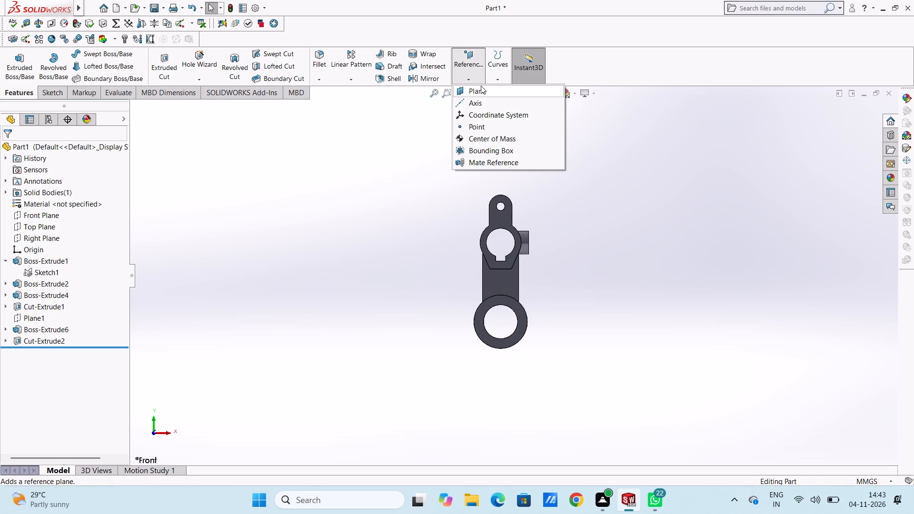
click(483, 89)
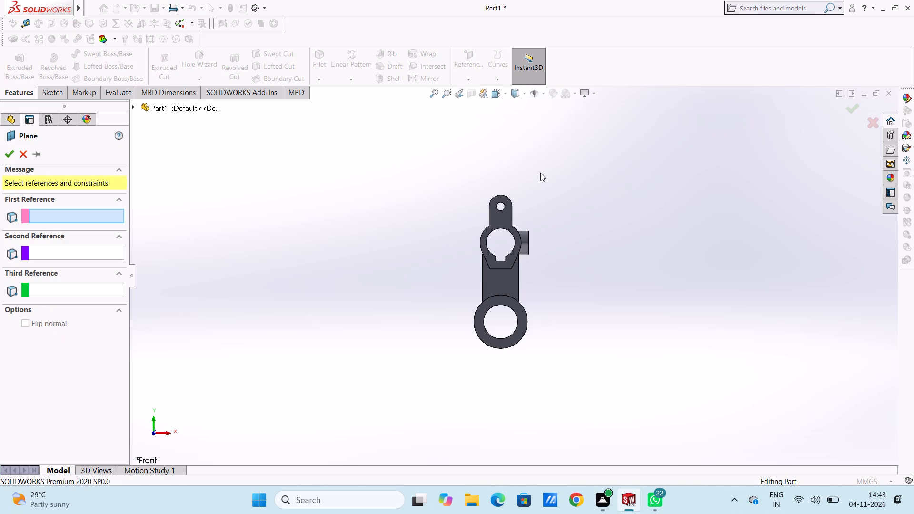
click(194, 107)
click(133, 106)
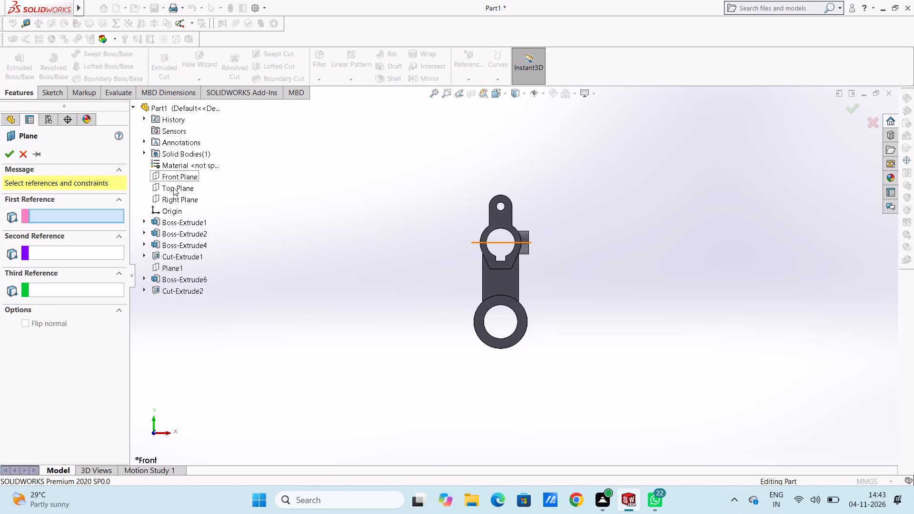
click(177, 187)
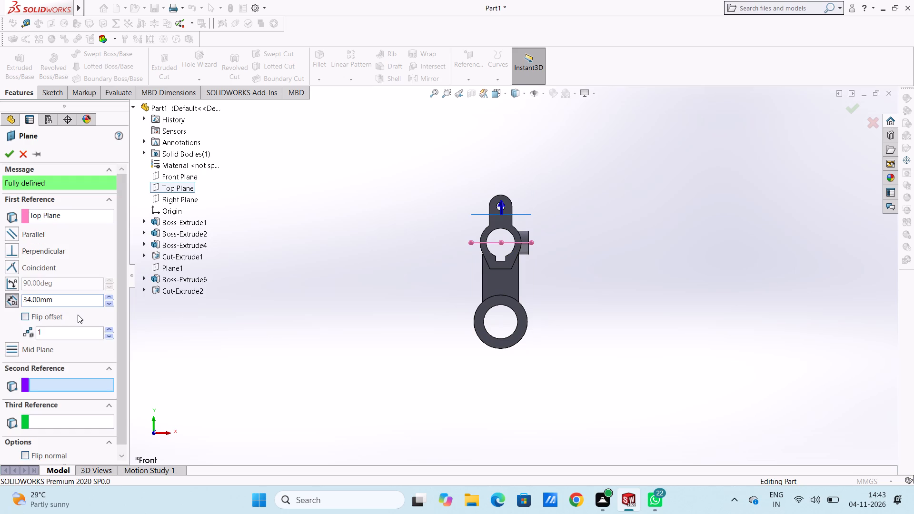
double_click(79, 301)
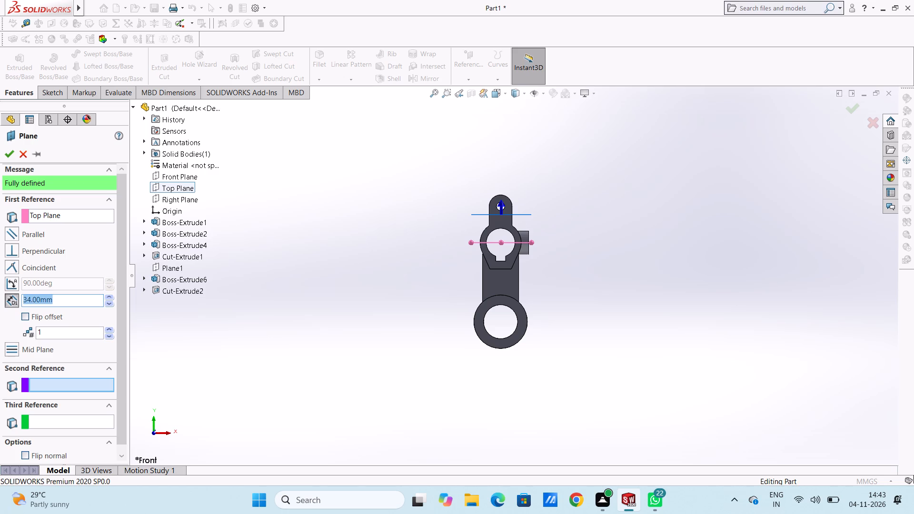
text(69)
key(Return)
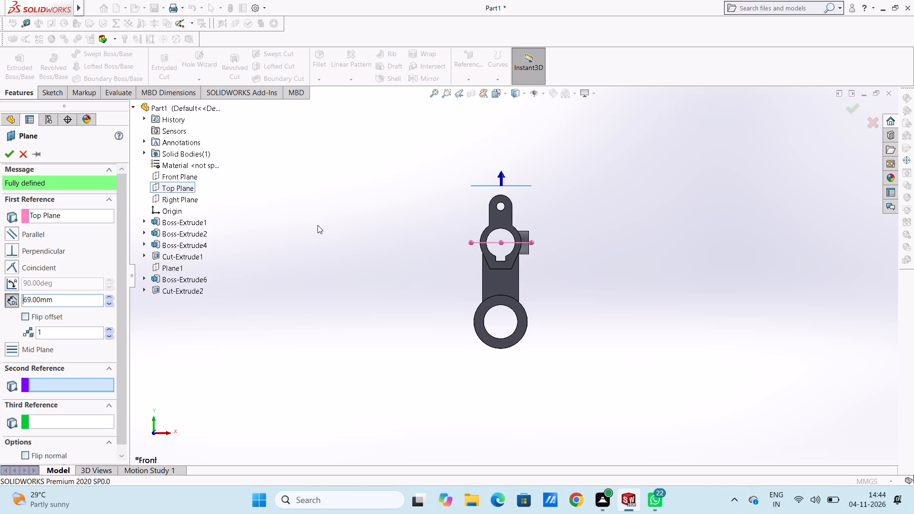
click(12, 152)
click(280, 223)
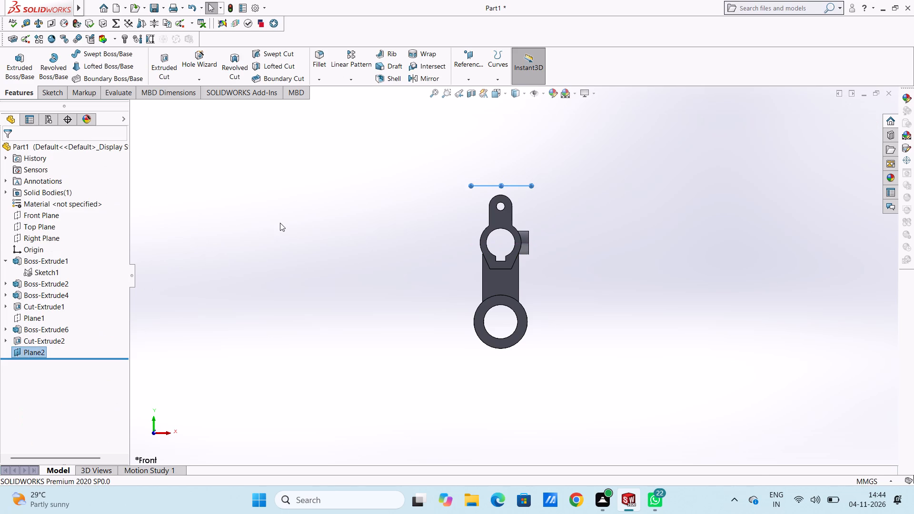
Sketch a circle about 30 mm in diameter centred on the origin, on the new offset plane above the lug.
key(ctrl+5)
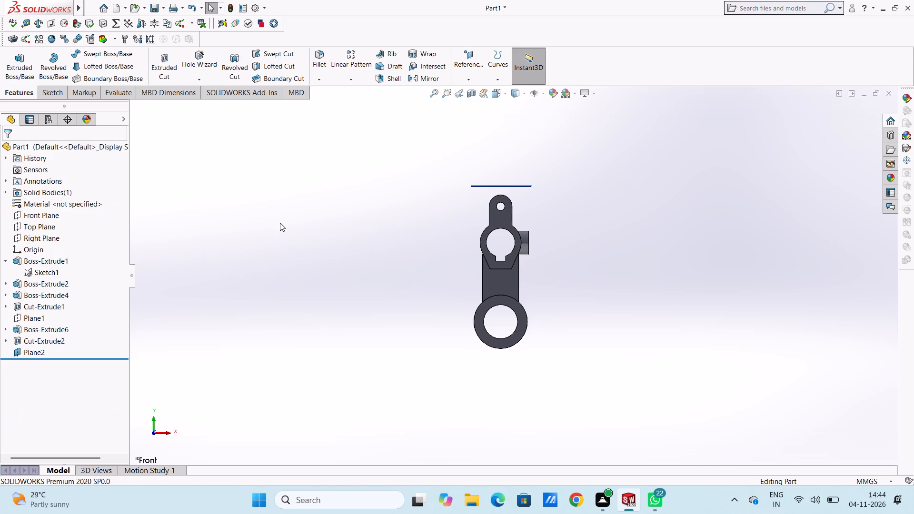
scroll(447, 227, up, 4)
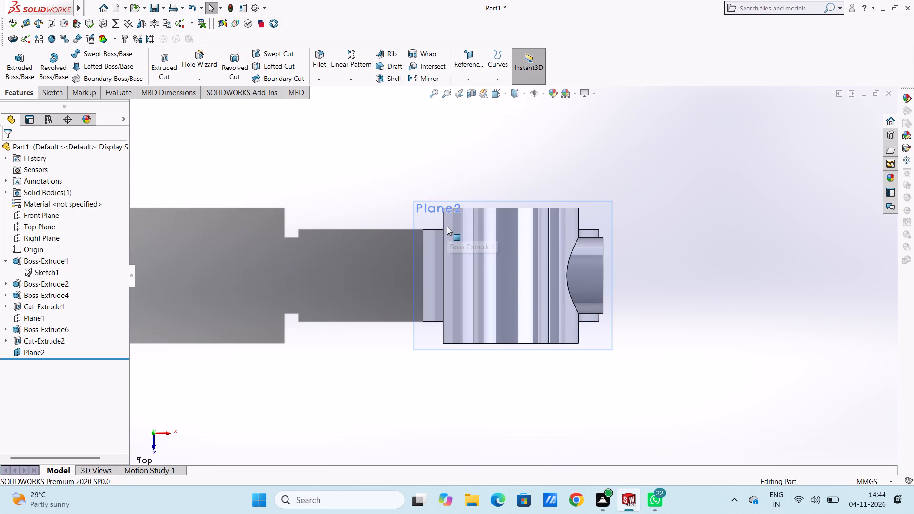
scroll(539, 293, down, 1)
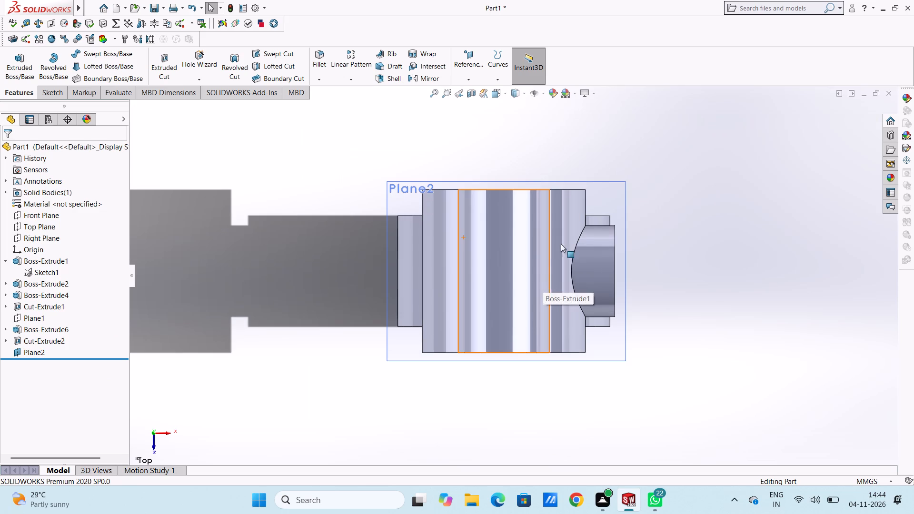
click(613, 197)
click(655, 173)
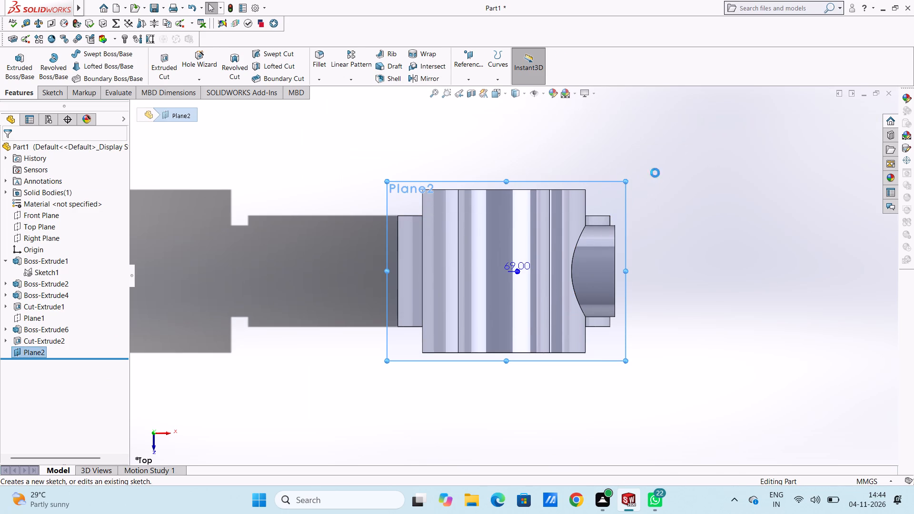
click(590, 149)
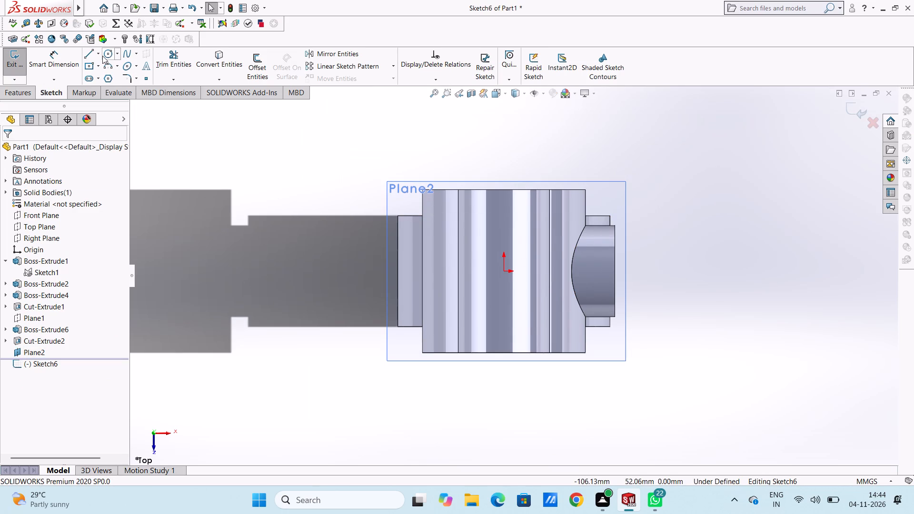
click(107, 54)
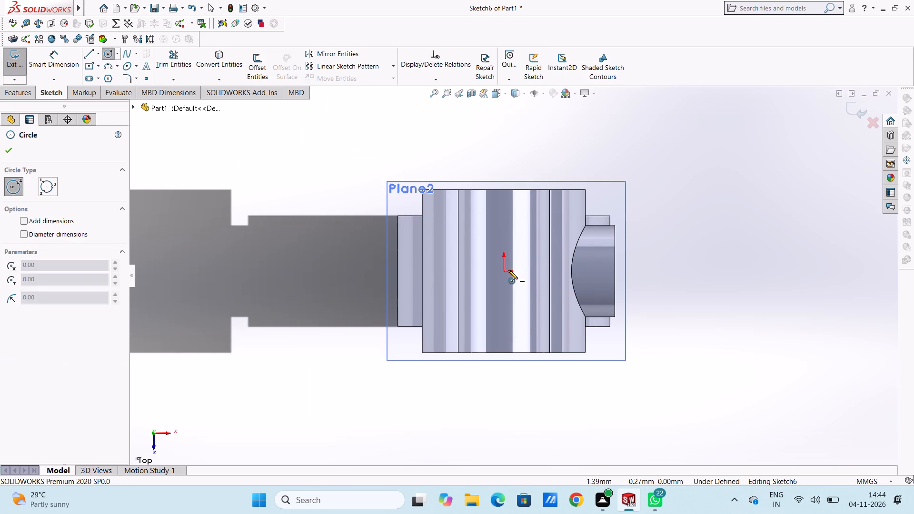
click(506, 270)
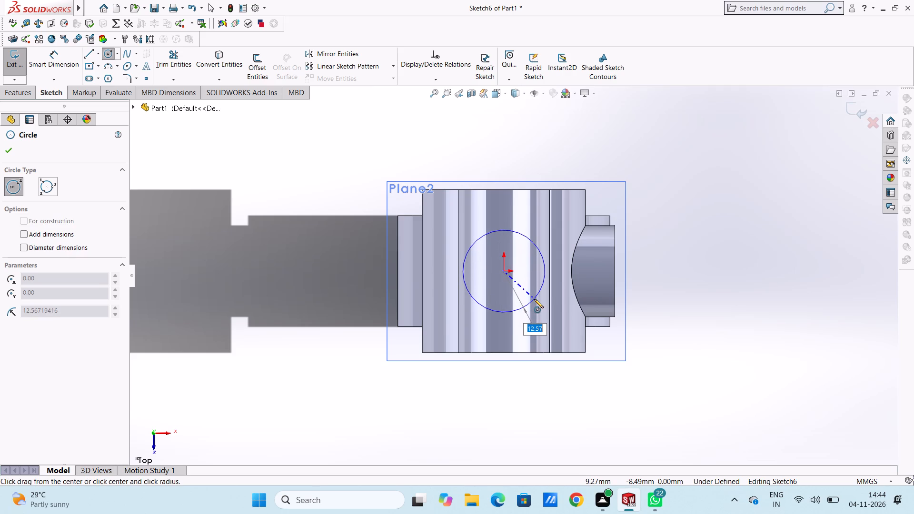
click(537, 307)
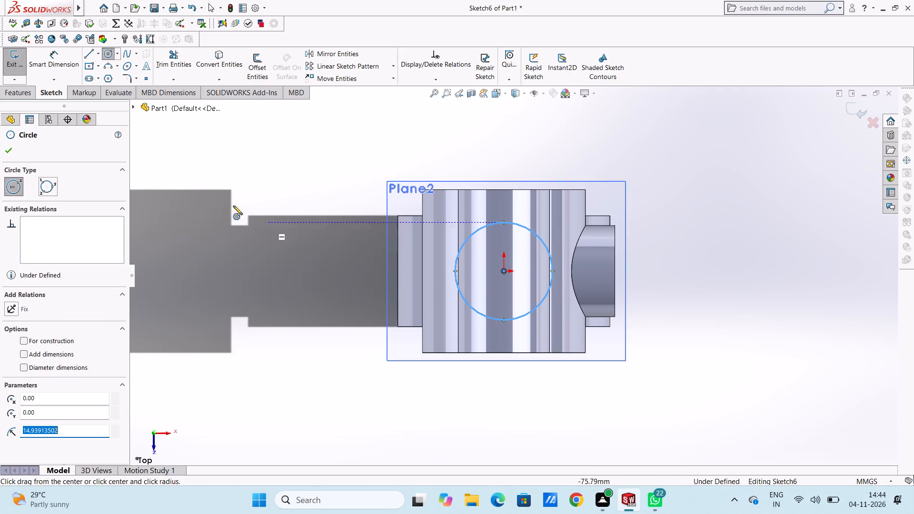
right_click(218, 184)
double_click(237, 192)
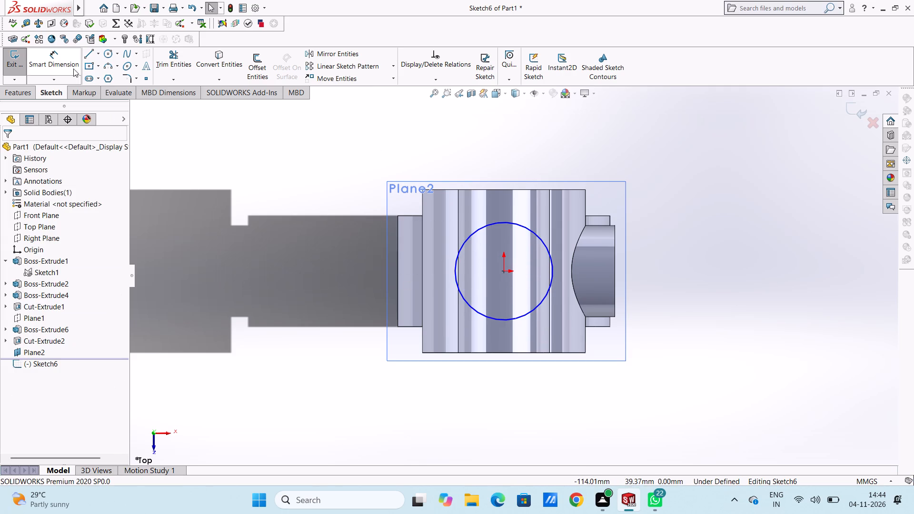
Dimension the circle's diameter as 44 mm.
click(52, 61)
click(464, 245)
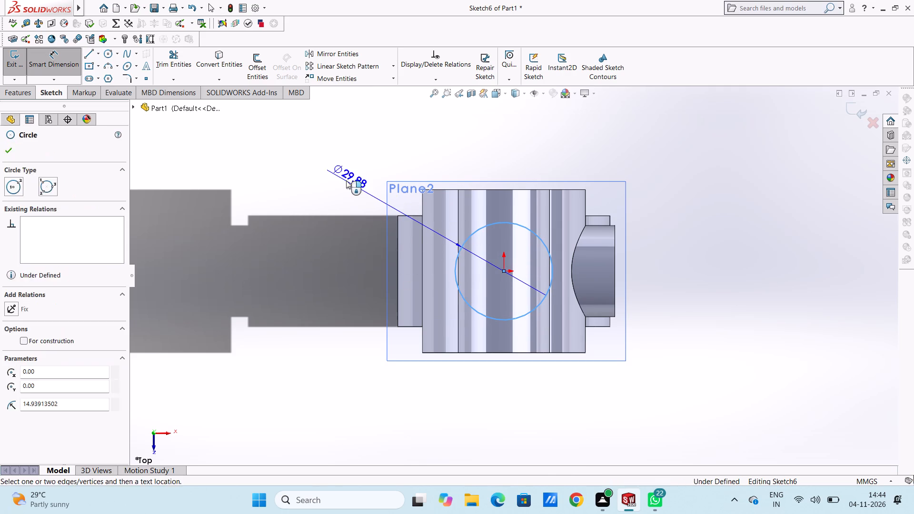
click(346, 180)
text(44)
key(Return)
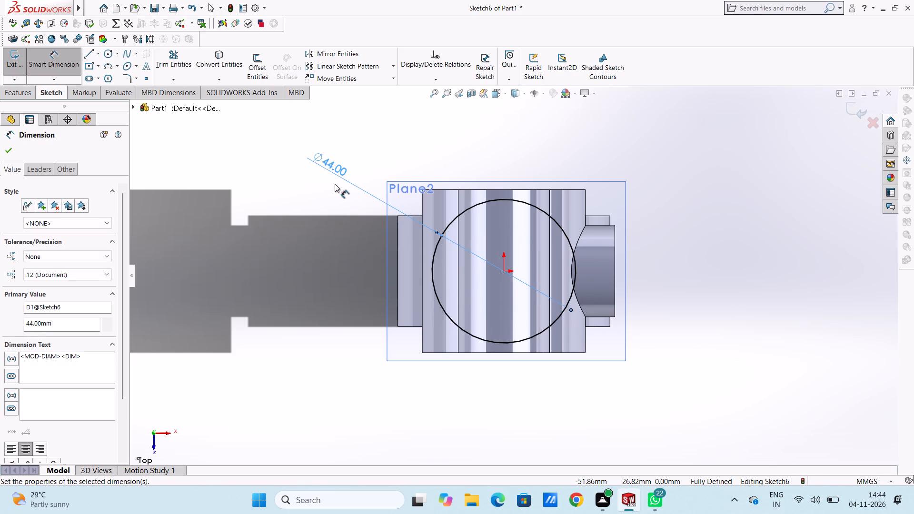
click(279, 206)
right_click(237, 171)
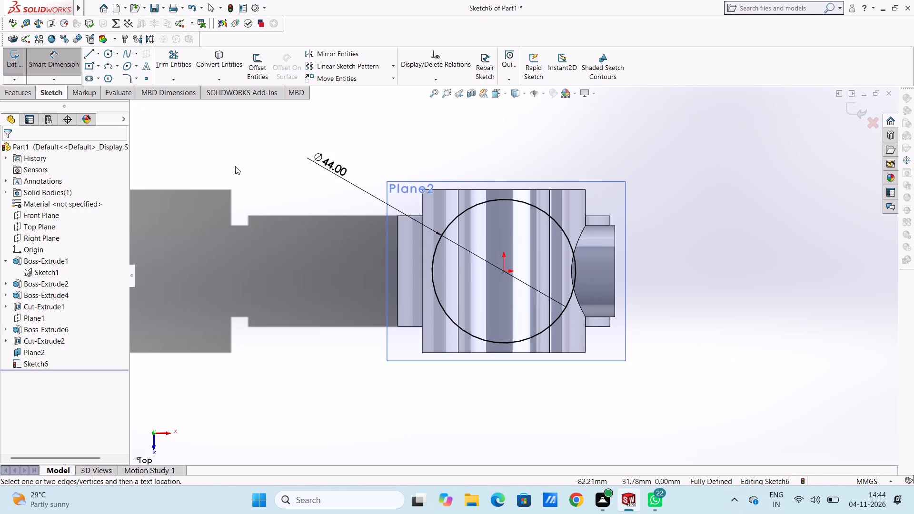
click(216, 166)
click(57, 68)
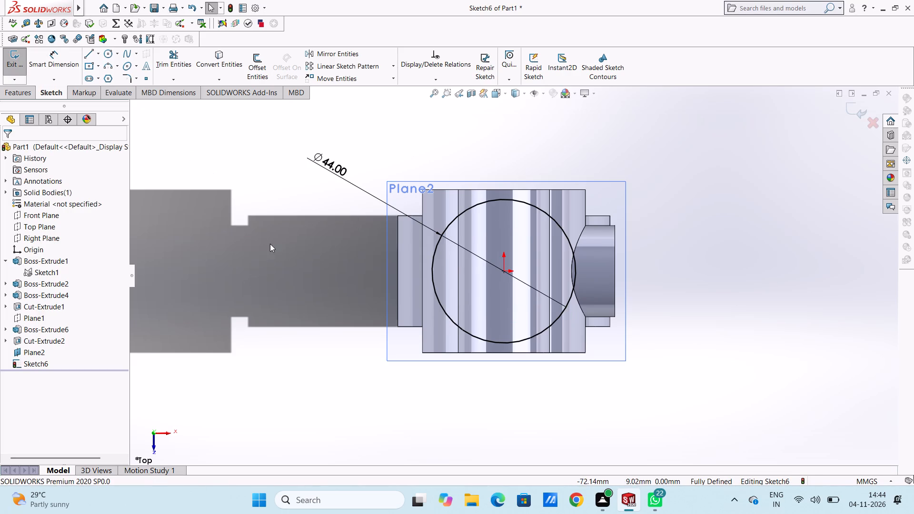
Boss-extrude the 44 mm circle in the reversed direction, Up To Surface, ending on the upper ring's outer face with merged result.
middle_drag(328, 287, 332, 240)
scroll(332, 239, up, 5)
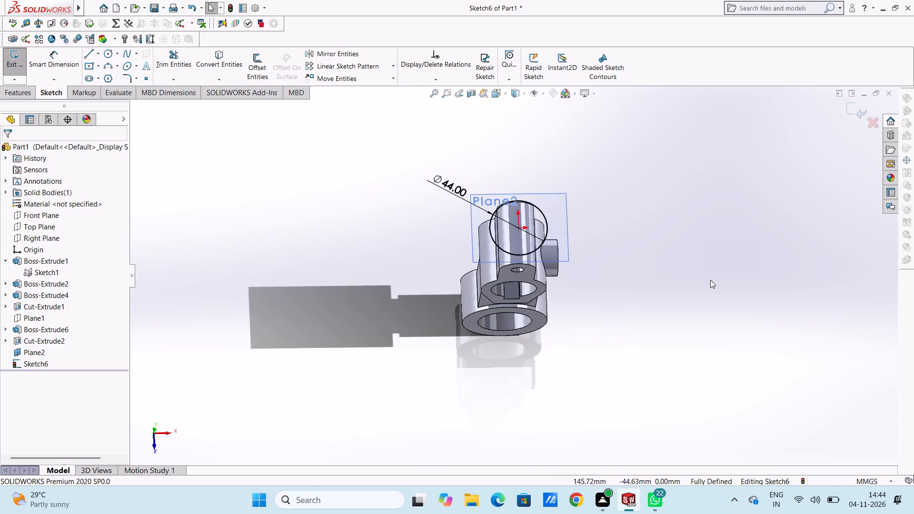
middle_drag(710, 278, 690, 212)
scroll(670, 207, down, 4)
scroll(472, 167, up, 5)
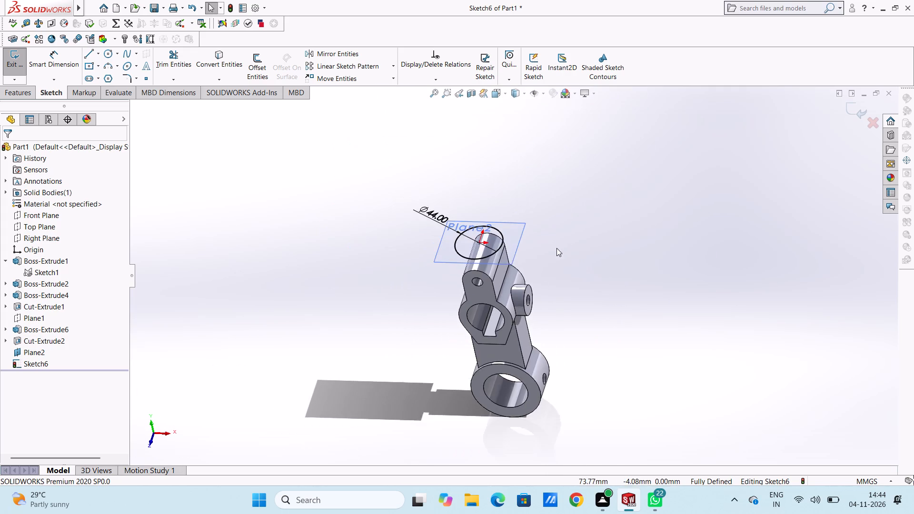
middle_drag(557, 248, 568, 196)
scroll(560, 195, down, 4)
middle_drag(566, 247, 543, 230)
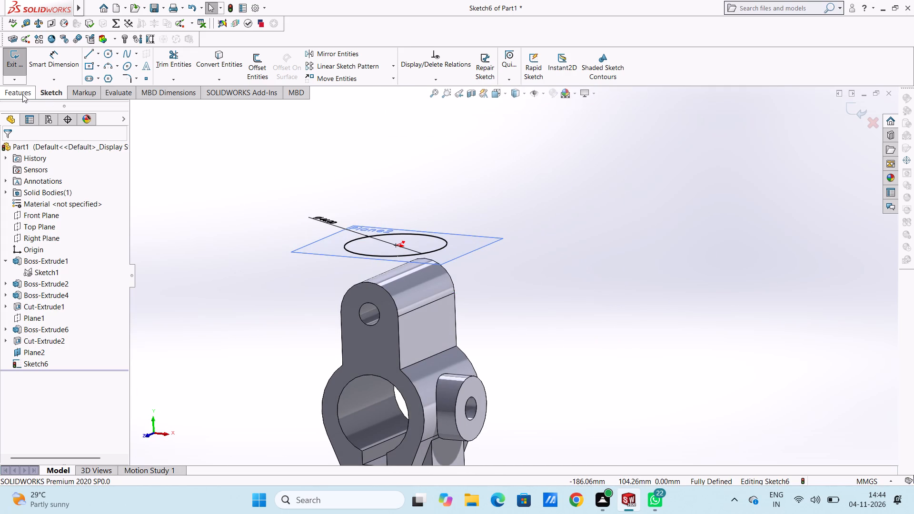
click(22, 94)
click(24, 67)
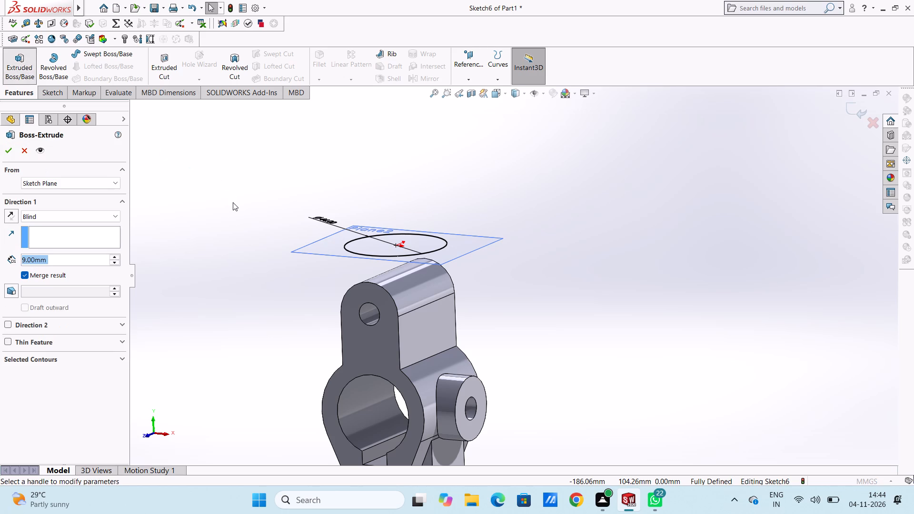
click(13, 218)
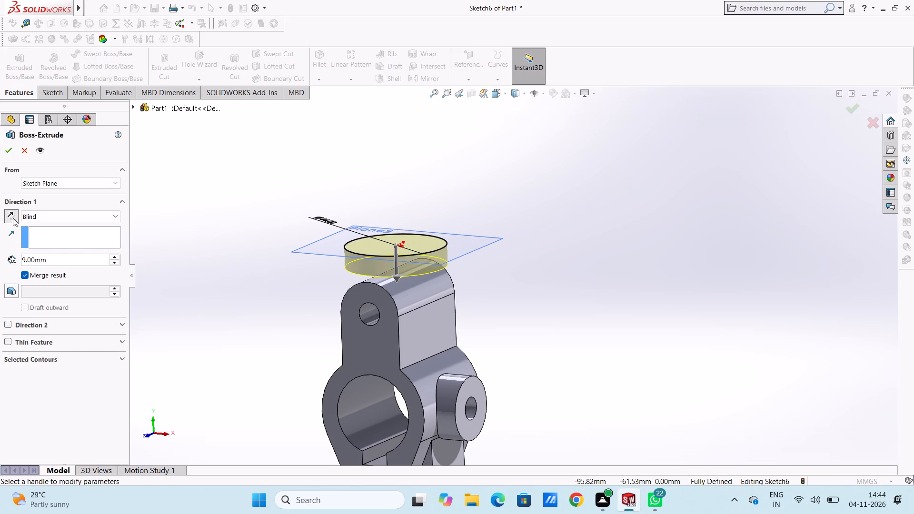
click(81, 217)
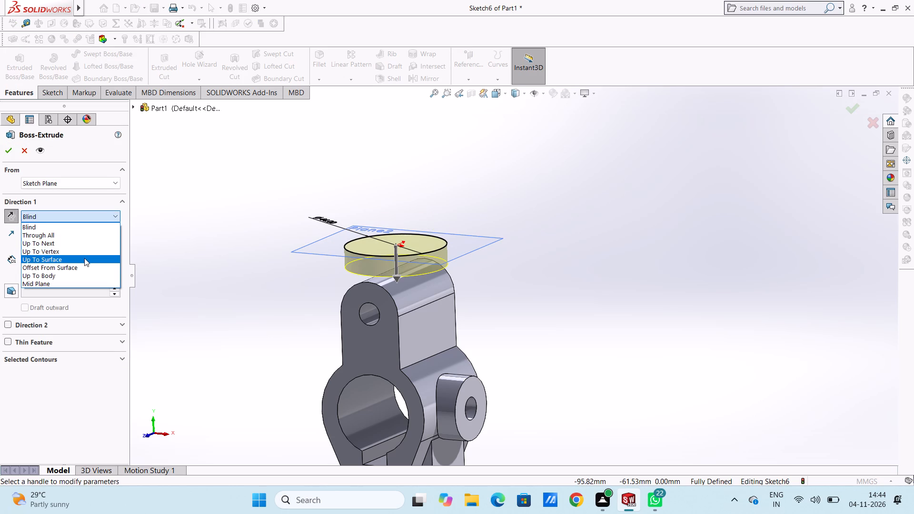
click(73, 258)
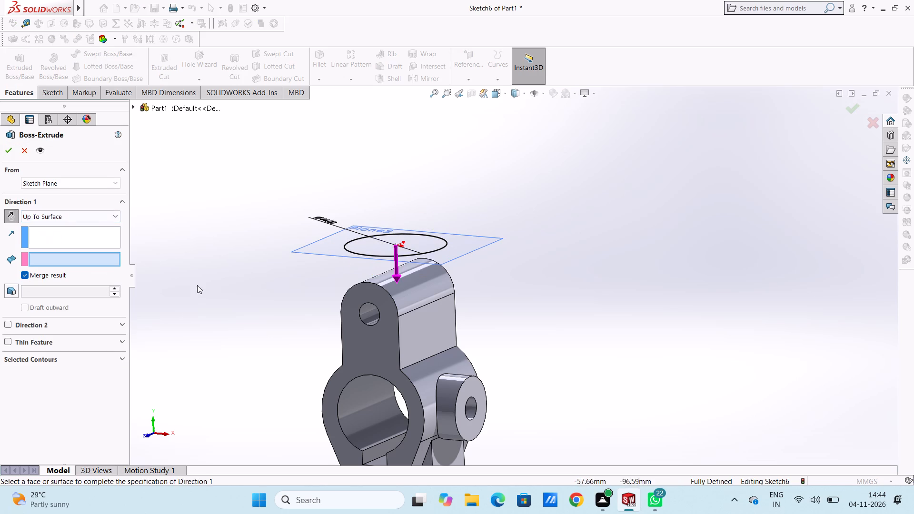
click(431, 368)
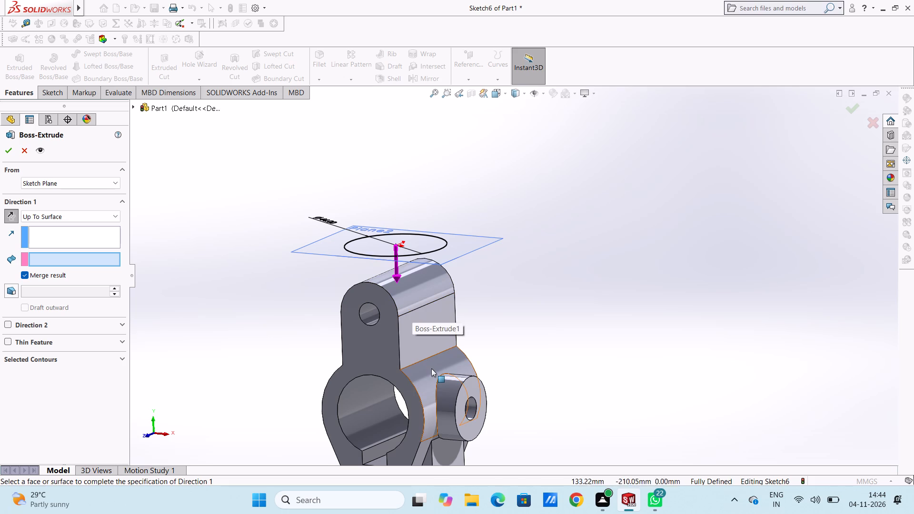
click(8, 153)
click(179, 221)
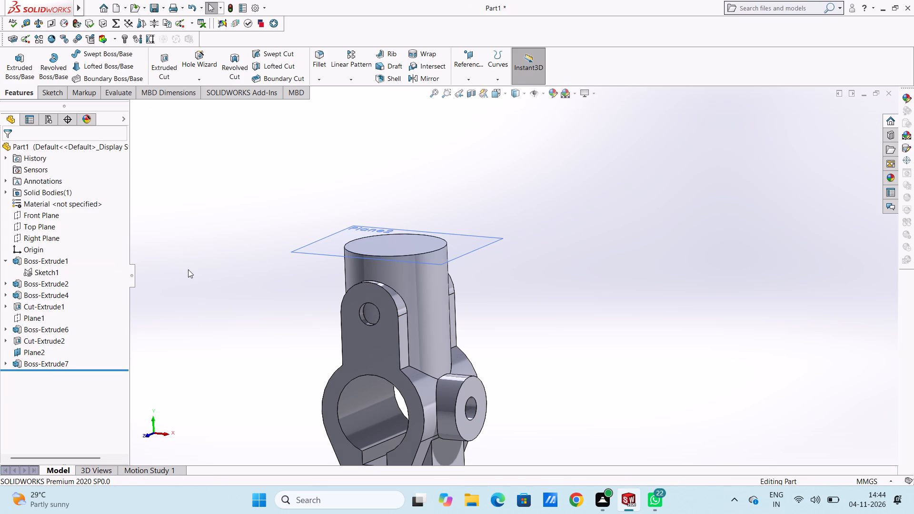
Hide the offset reference plane at the top of the new cylinder.
click(40, 352)
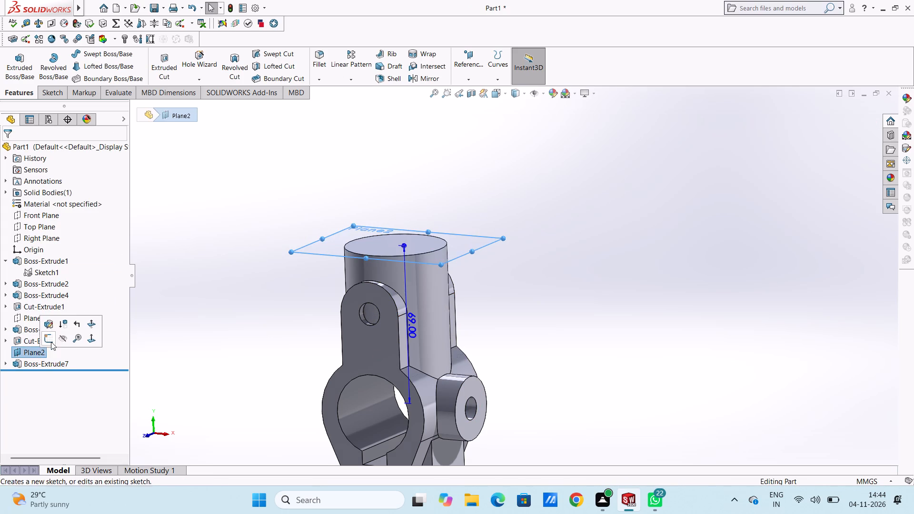
click(59, 338)
middle_drag(243, 199, 127, 263)
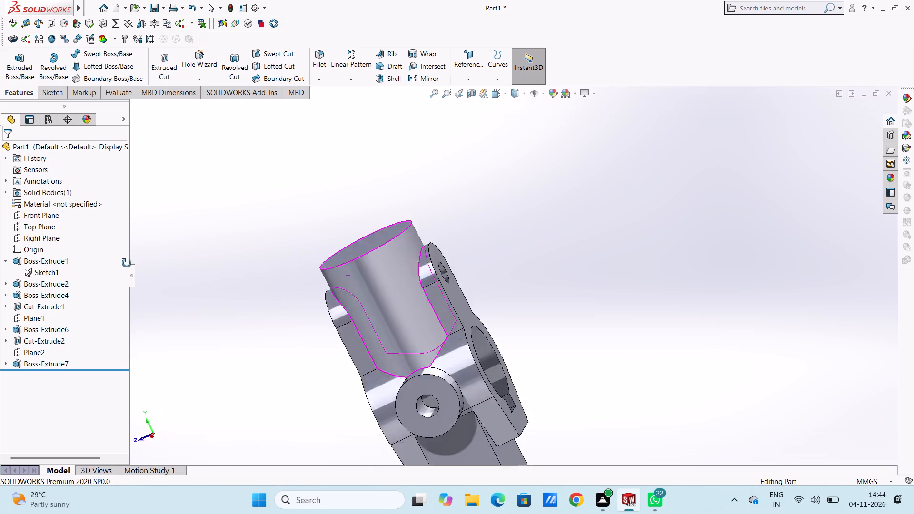
middle_drag(127, 263, 258, 252)
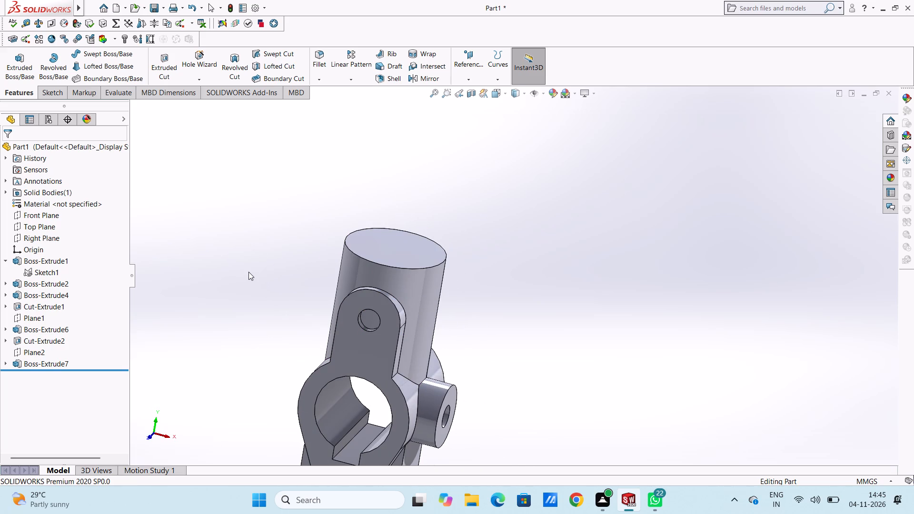
Sketch a circle about 10 mm in diameter on the lug's front face, concentric with the lug hole and snapped to its edge.
middle_drag(298, 261, 277, 249)
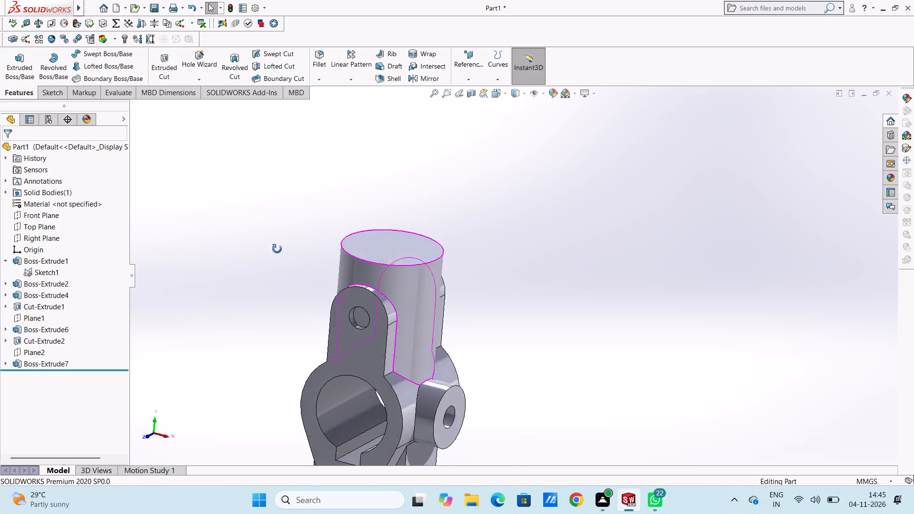
middle_drag(277, 249, 271, 244)
scroll(275, 245, up, 4)
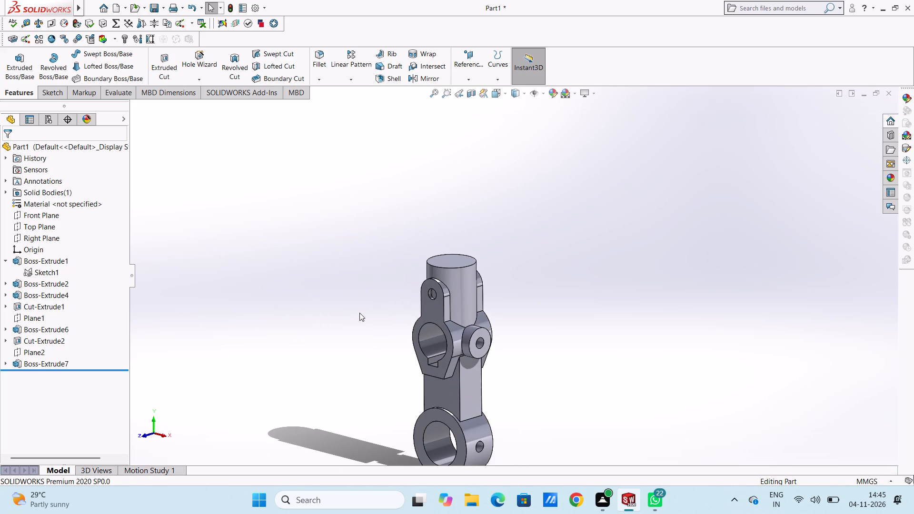
key(ctrl+1)
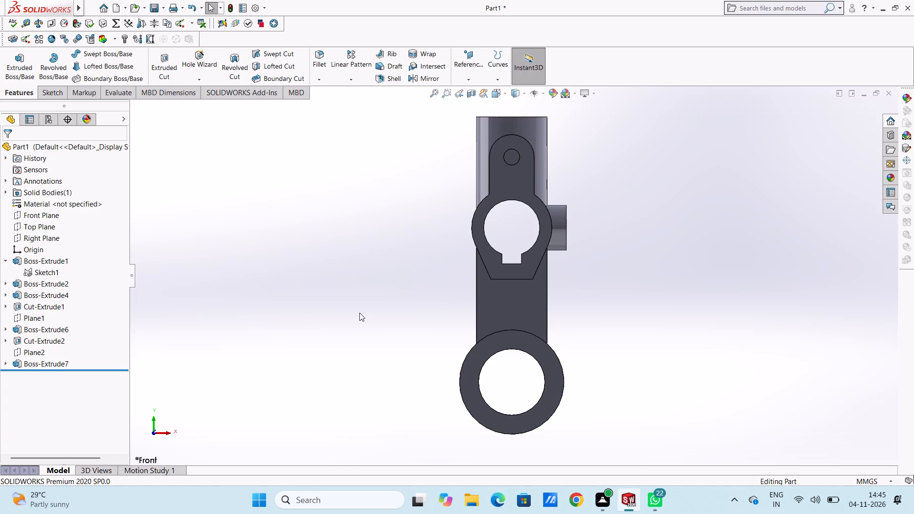
scroll(613, 271, up, 5)
scroll(570, 227, down, 3)
scroll(463, 227, down, 3)
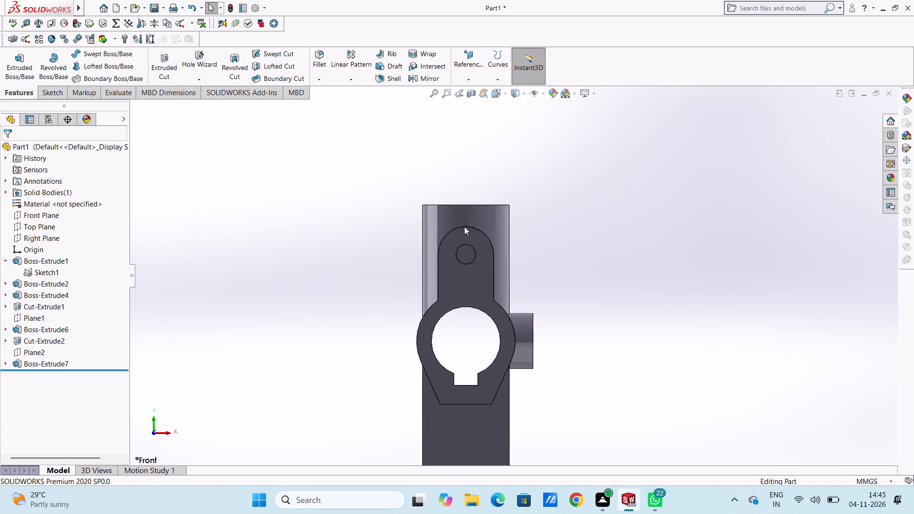
scroll(464, 227, down, 2)
scroll(500, 294, down, 4)
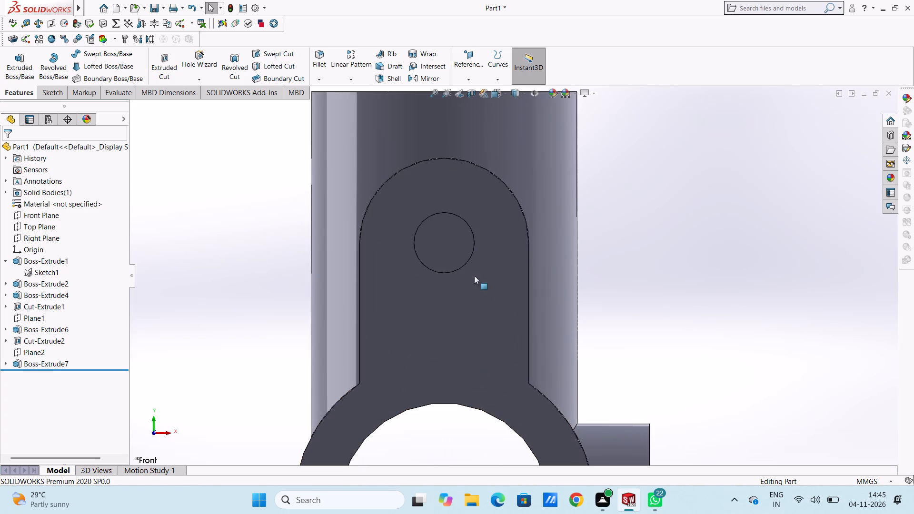
click(447, 238)
click(490, 243)
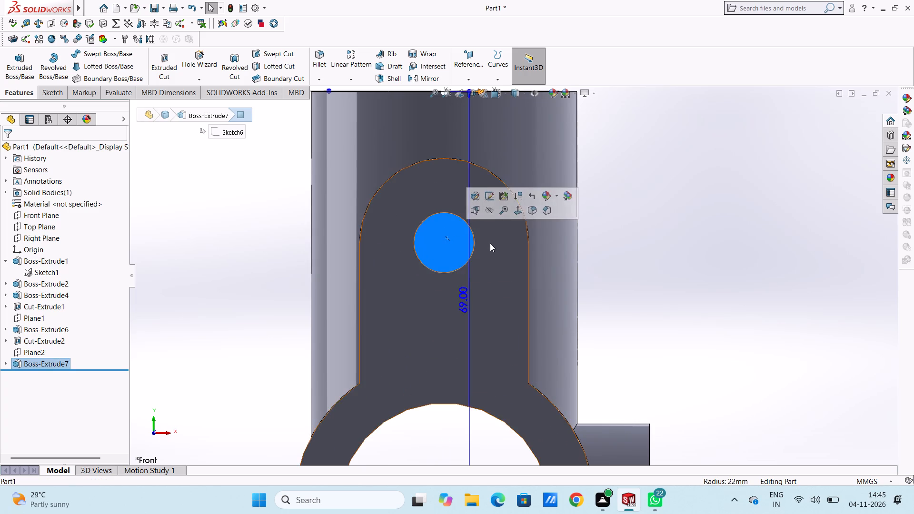
click(533, 217)
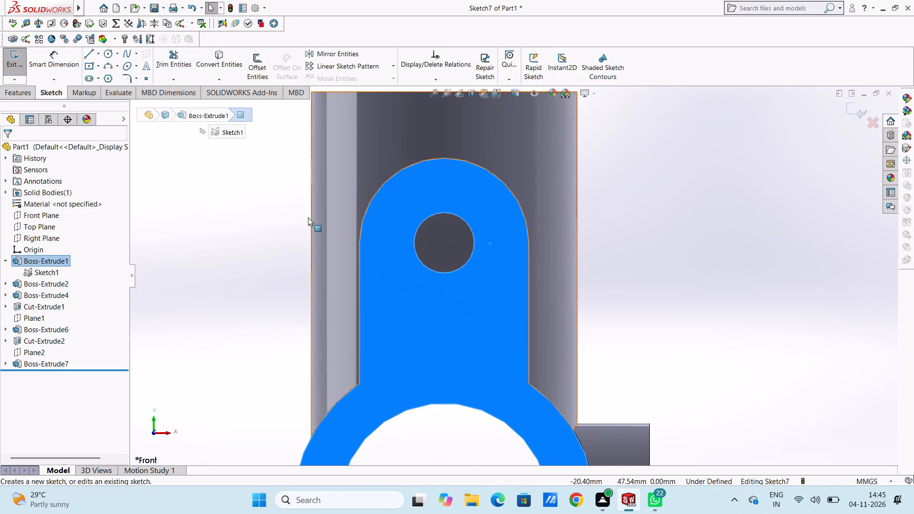
click(257, 211)
click(108, 51)
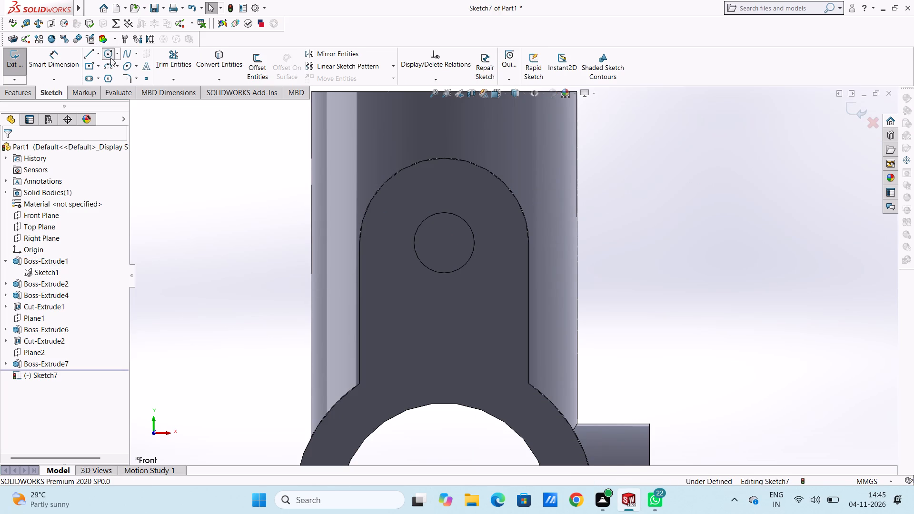
click(444, 242)
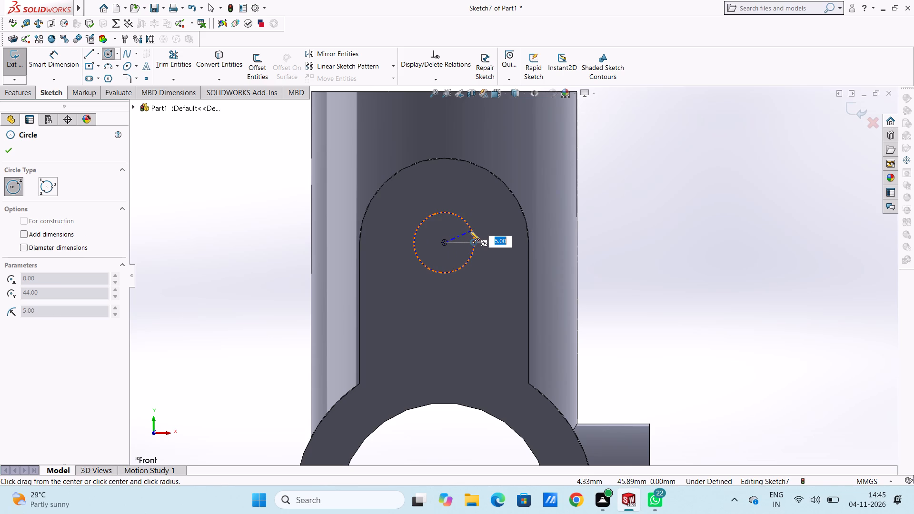
click(471, 231)
right_click(229, 215)
double_click(241, 222)
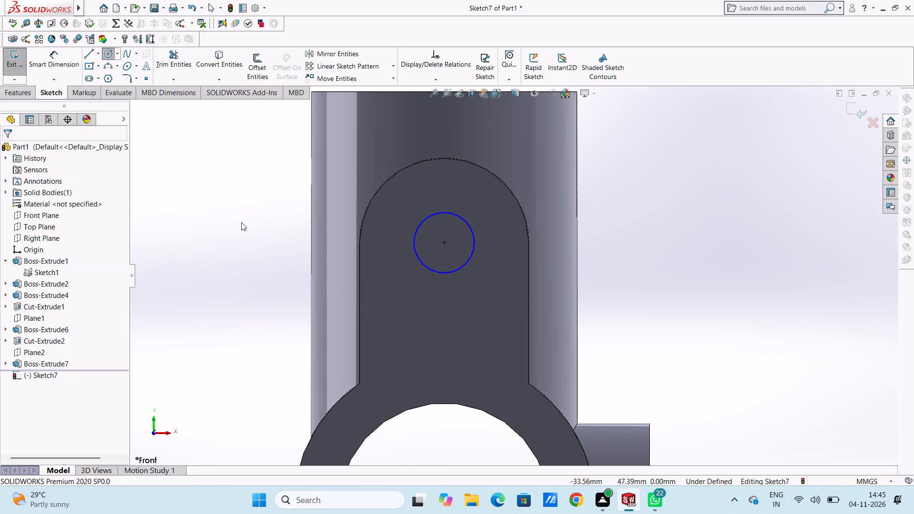
Dimension the diameter of the circle on the lug's front face.
scroll(241, 222, up, 5)
click(63, 65)
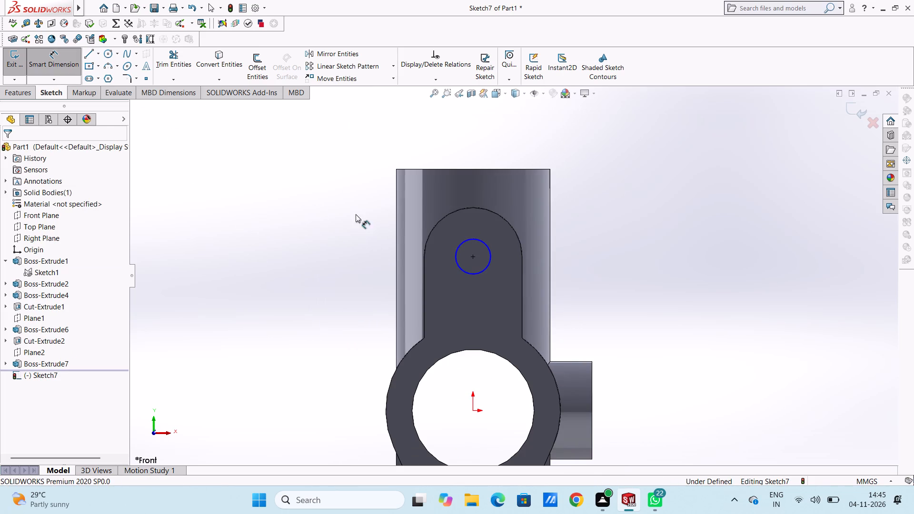
click(468, 239)
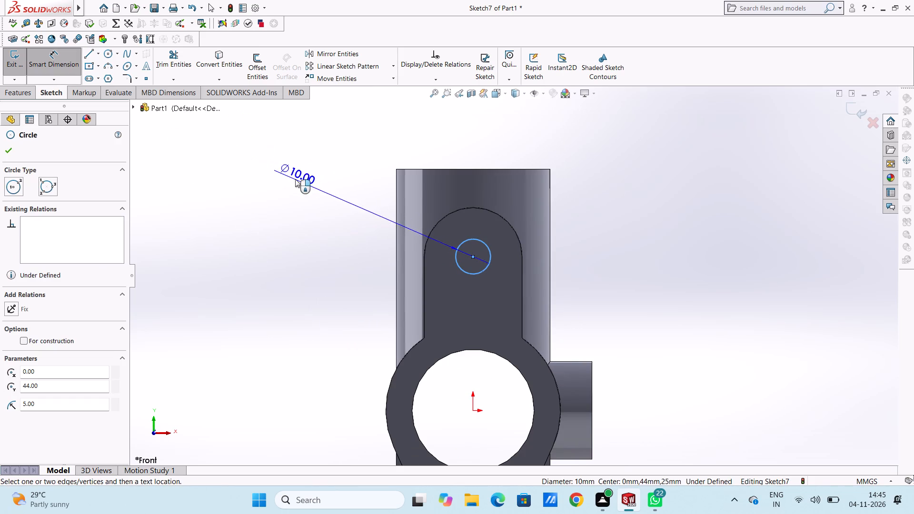
click(309, 172)
click(268, 158)
click(255, 175)
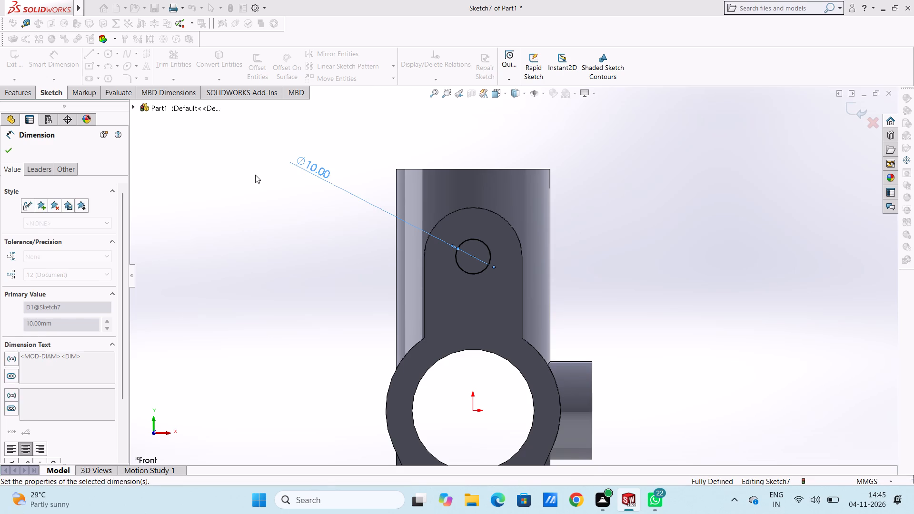
click(55, 72)
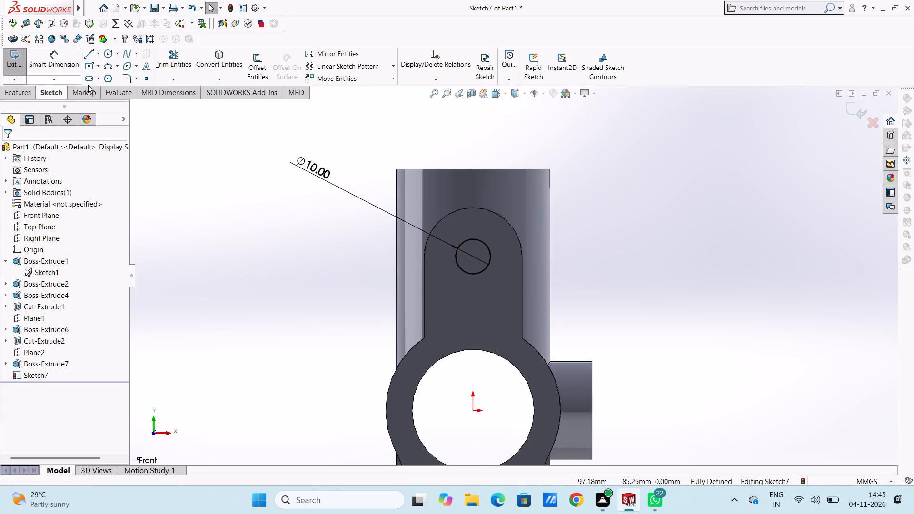
Extrude-cut the lug circle Through All, taking the hole through the cylindrical boss and both lugs.
middle_drag(358, 121, 327, 172)
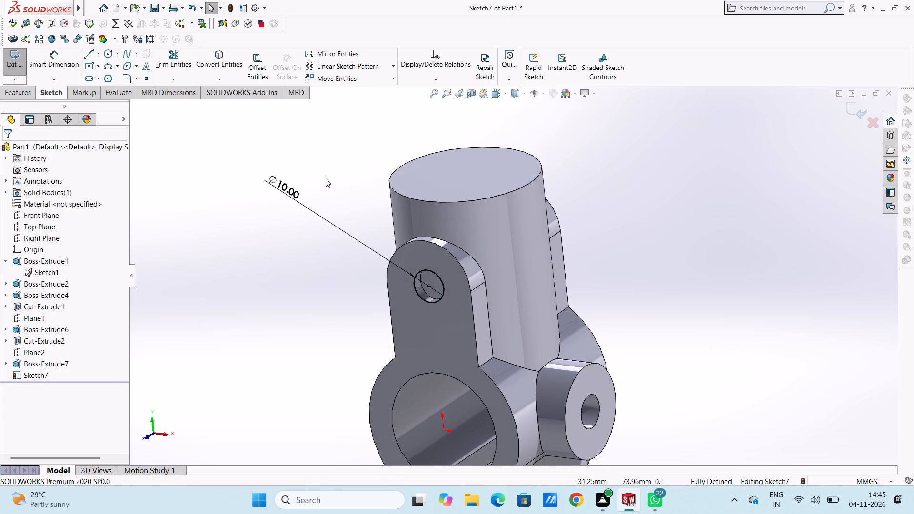
click(13, 92)
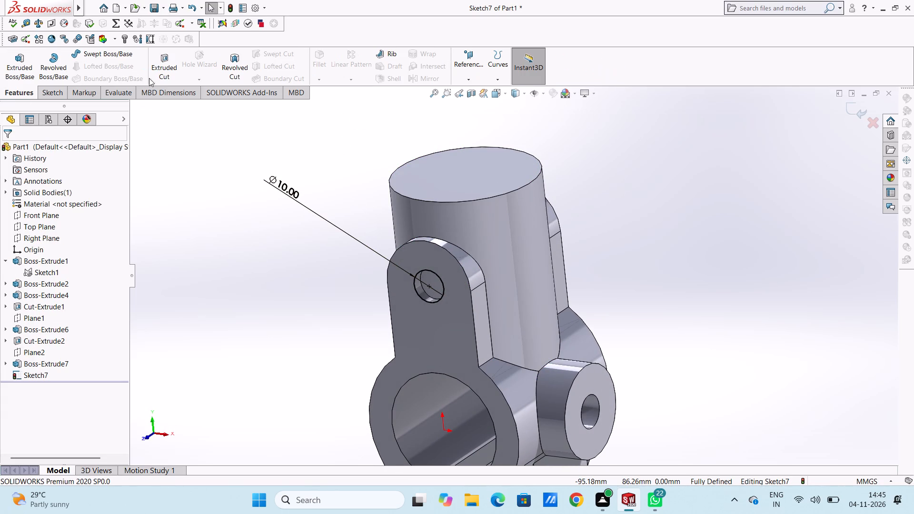
click(160, 64)
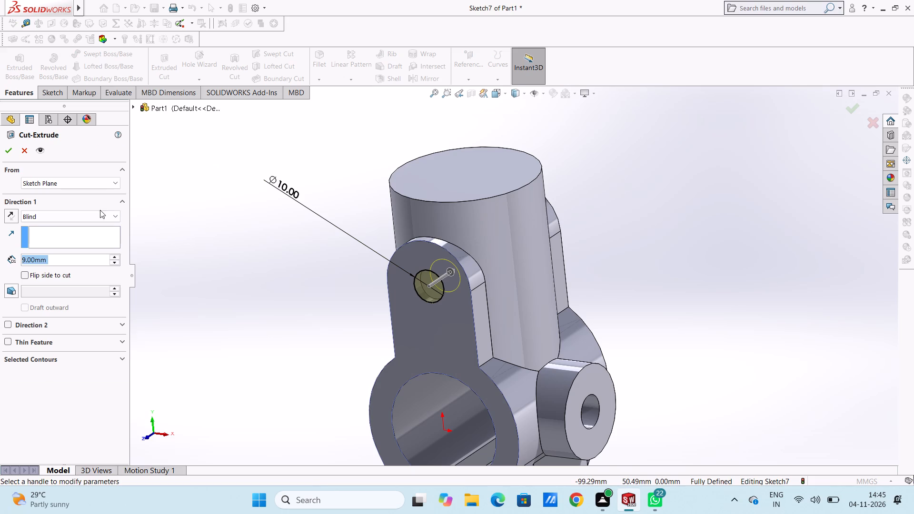
click(96, 214)
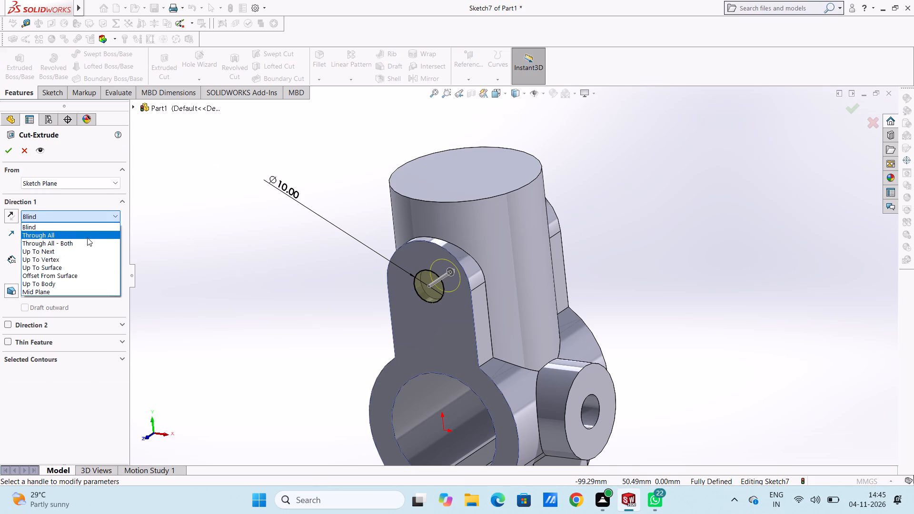
click(87, 237)
click(7, 154)
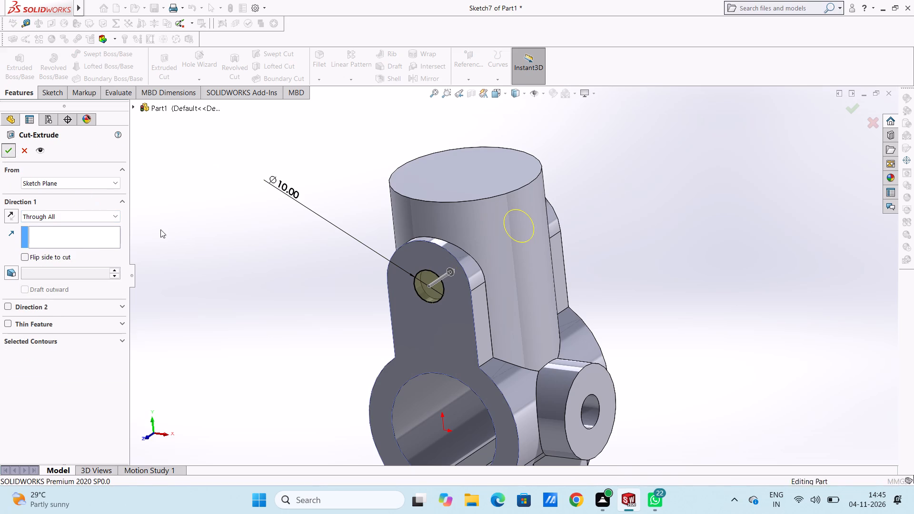
click(186, 233)
Examine the new cross hole through the lugs and cylinder, and the overall part, from several angles.
middle_drag(255, 242, 299, 194)
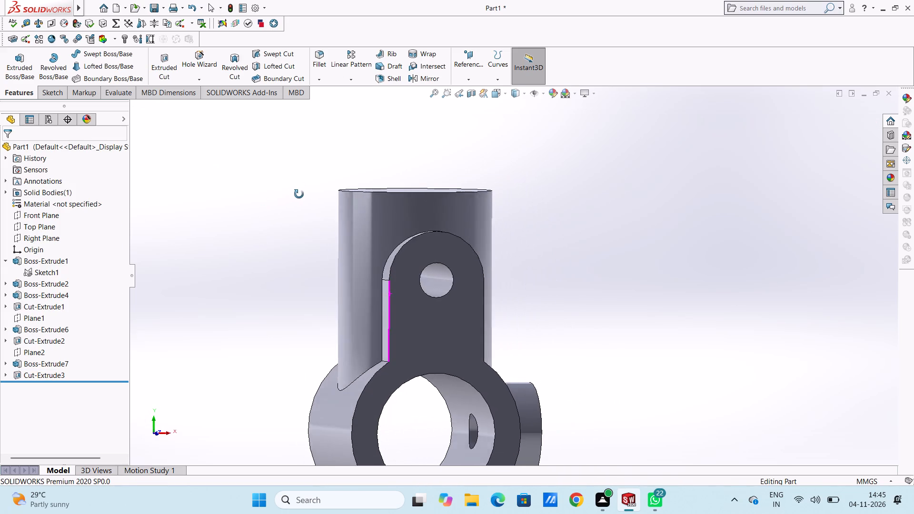
middle_drag(299, 194, 286, 195)
scroll(301, 228, up, 2)
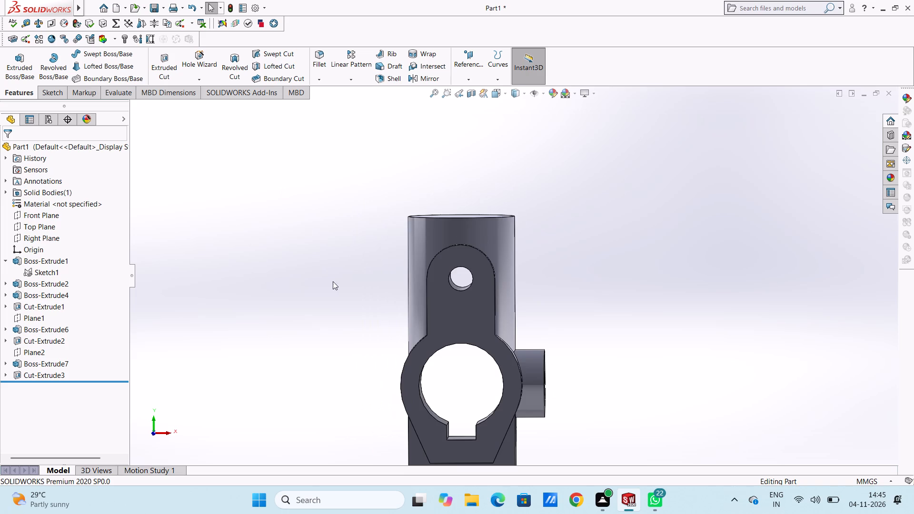
middle_drag(333, 281, 332, 268)
scroll(430, 286, down, 4)
scroll(471, 276, up, 3)
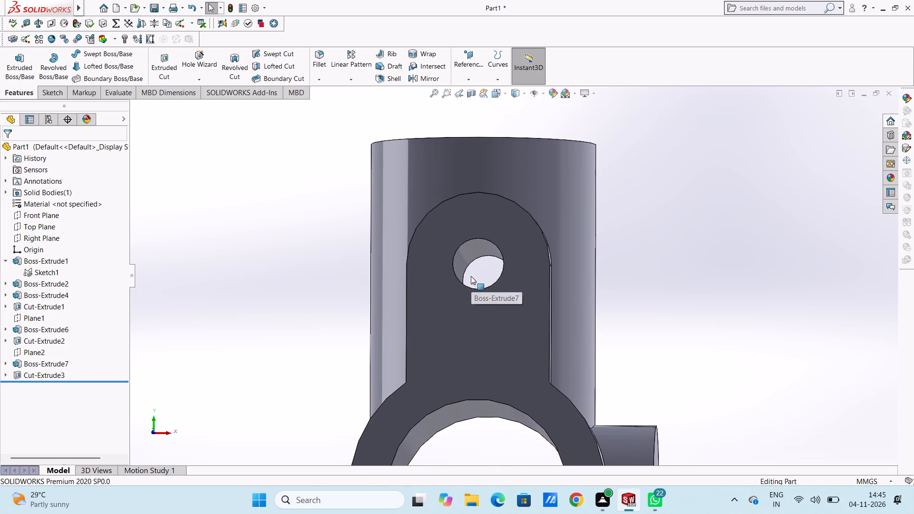
scroll(471, 276, up, 1)
middle_drag(615, 279, 619, 294)
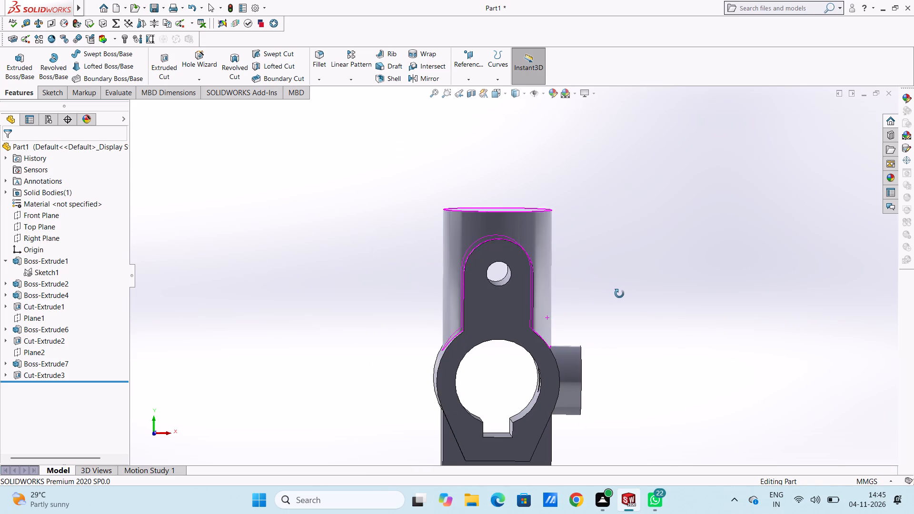
middle_drag(619, 294, 615, 286)
scroll(596, 286, down, 4)
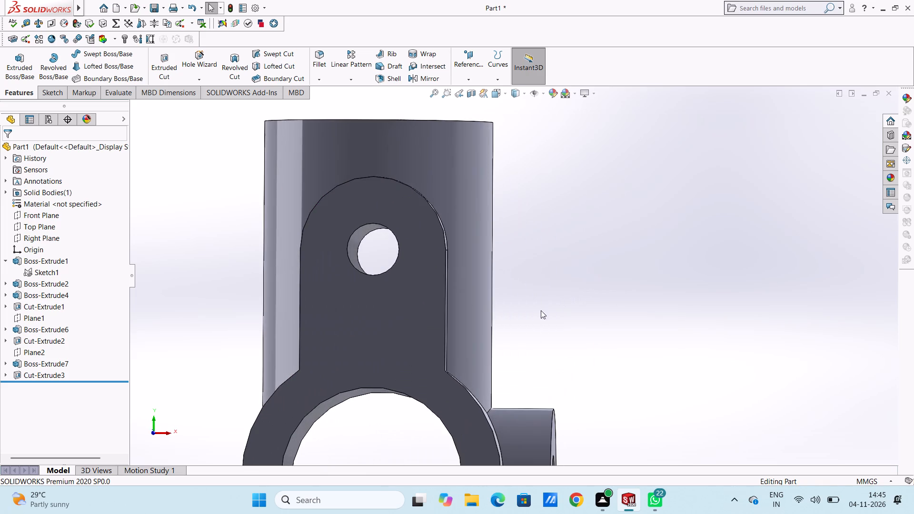
scroll(525, 316, up, 2)
middle_drag(574, 287, 584, 290)
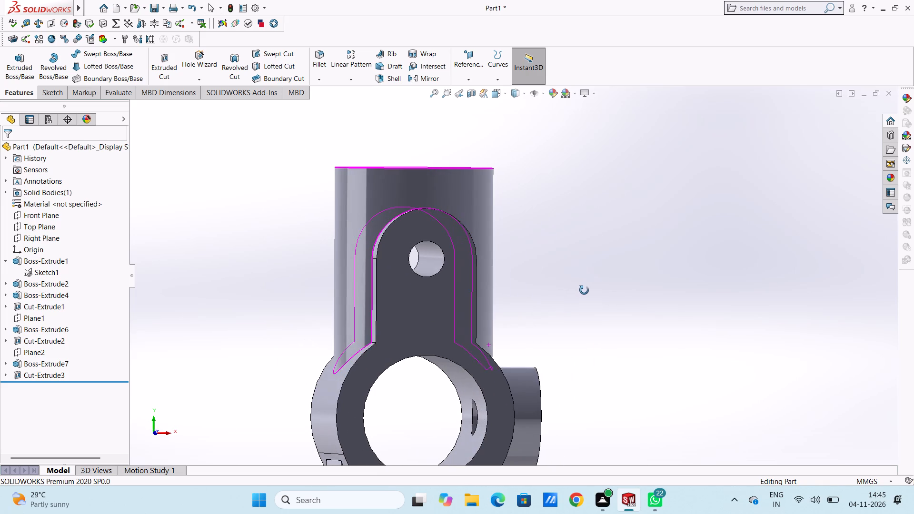
middle_drag(584, 290, 568, 285)
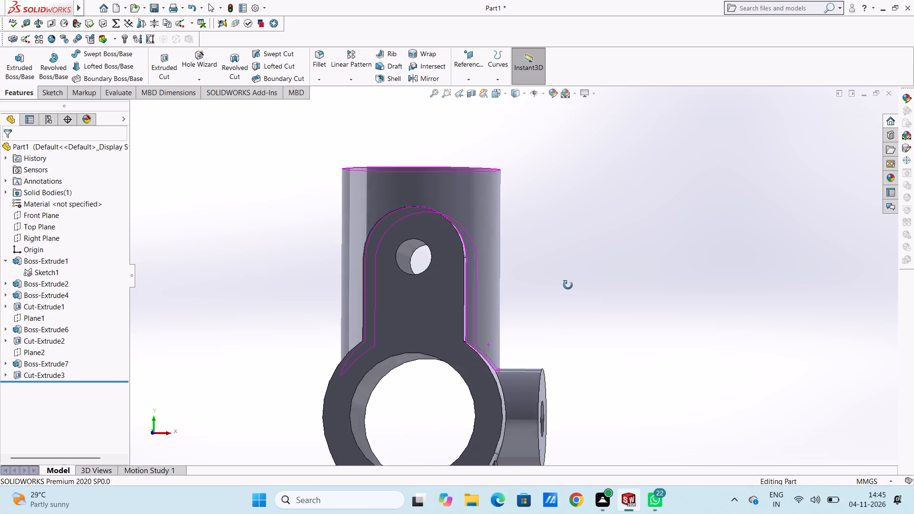
middle_drag(568, 285, 544, 289)
scroll(655, 257, up, 4)
middle_drag(630, 241, 645, 373)
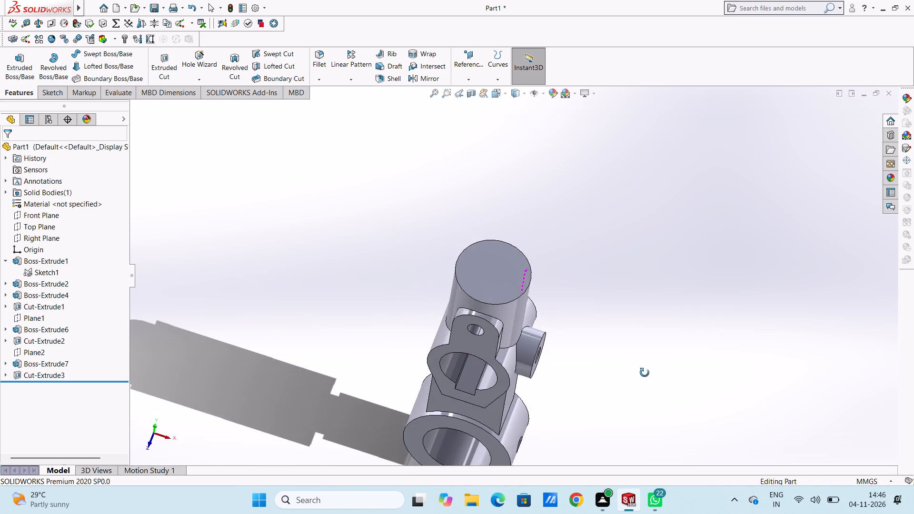
middle_drag(645, 373, 629, 265)
middle_drag(629, 325, 650, 269)
middle_drag(646, 307, 683, 298)
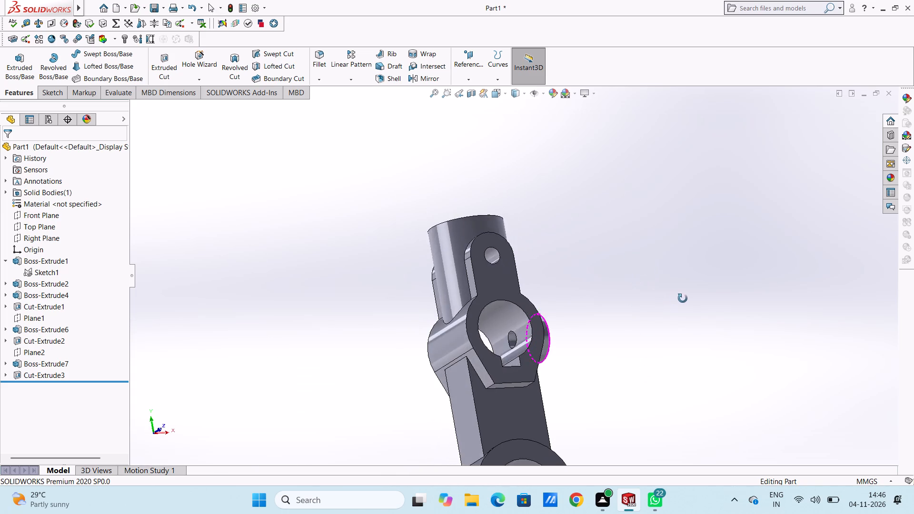
middle_drag(683, 298, 643, 342)
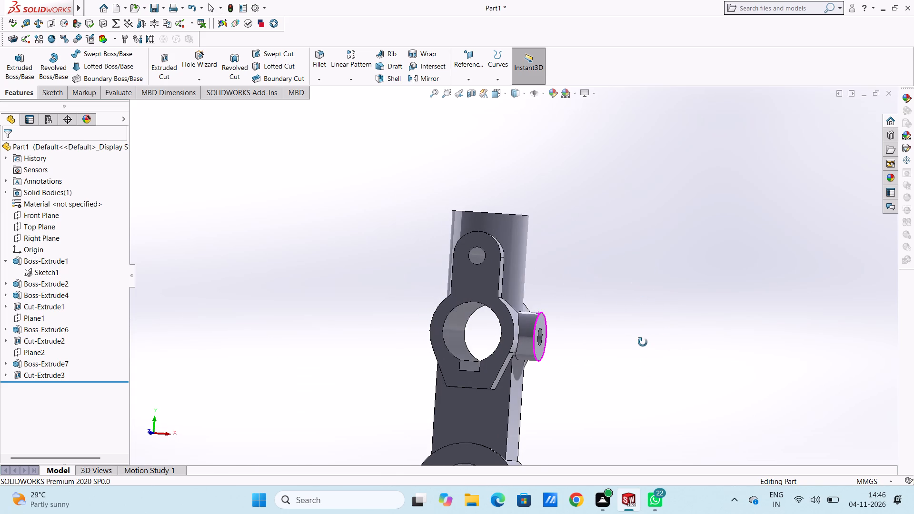
middle_drag(643, 342, 632, 289)
scroll(632, 289, up, 4)
middle_drag(635, 305, 655, 365)
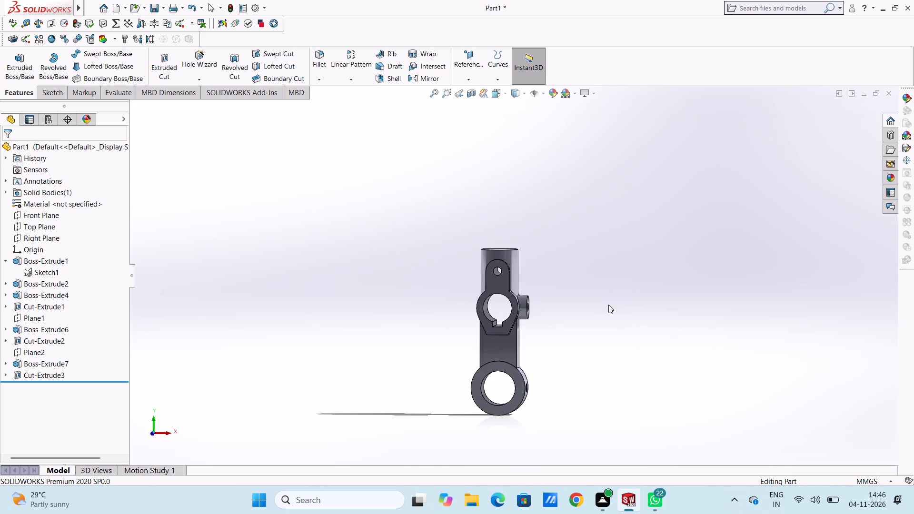
Sketch a circle about 23 mm in diameter on the cylinder's top face, centred on the origin.
key(ctrl+5)
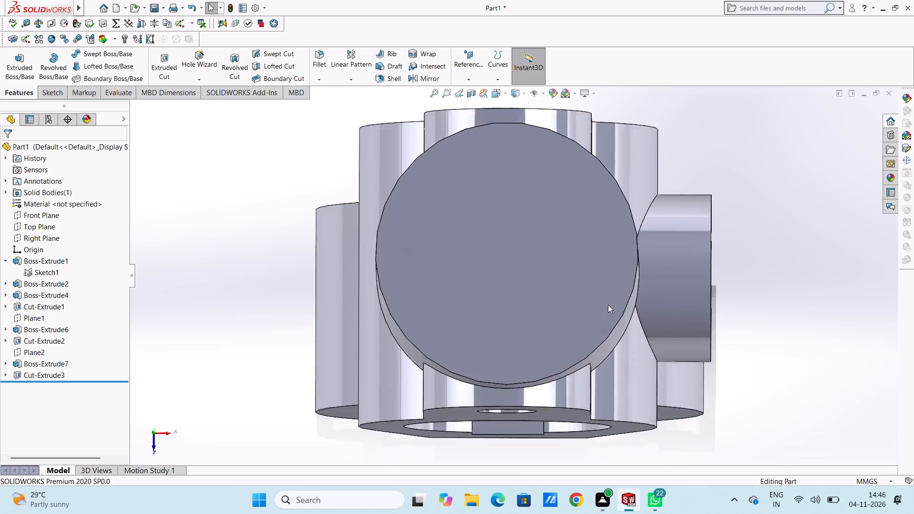
scroll(608, 305, up, 4)
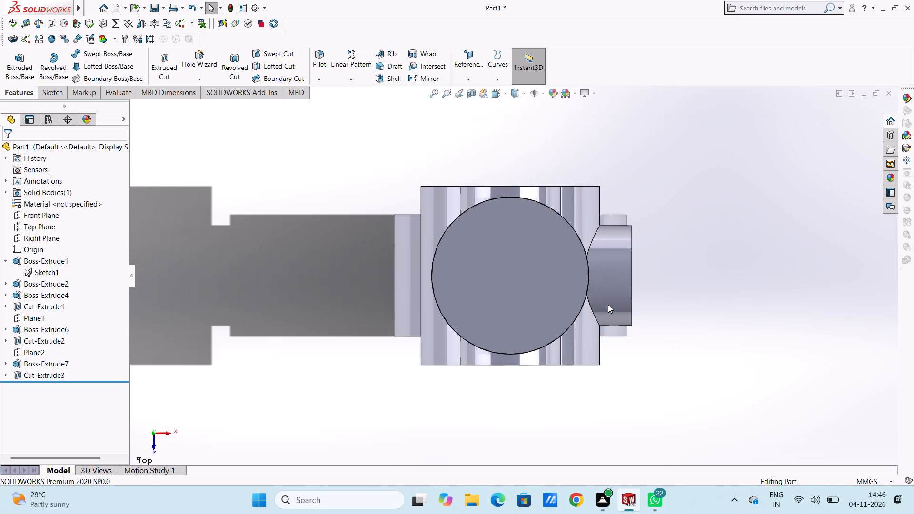
click(520, 271)
click(562, 249)
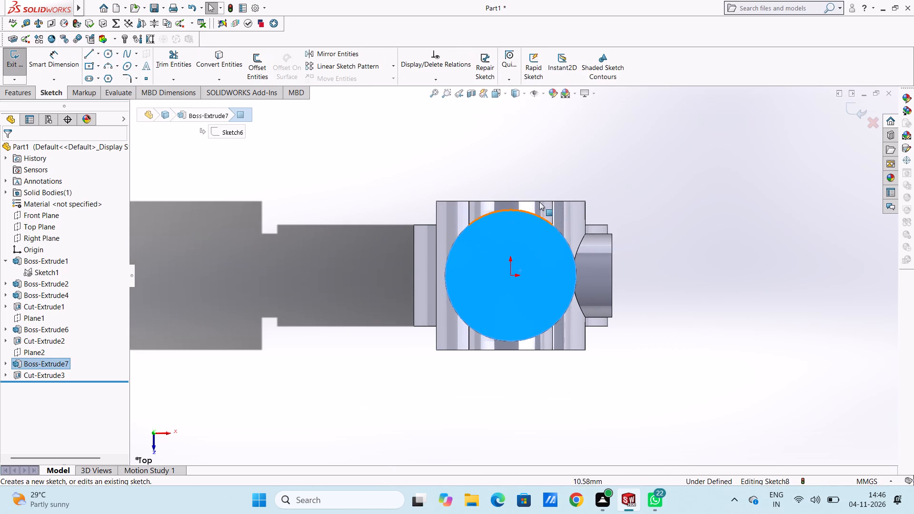
click(525, 173)
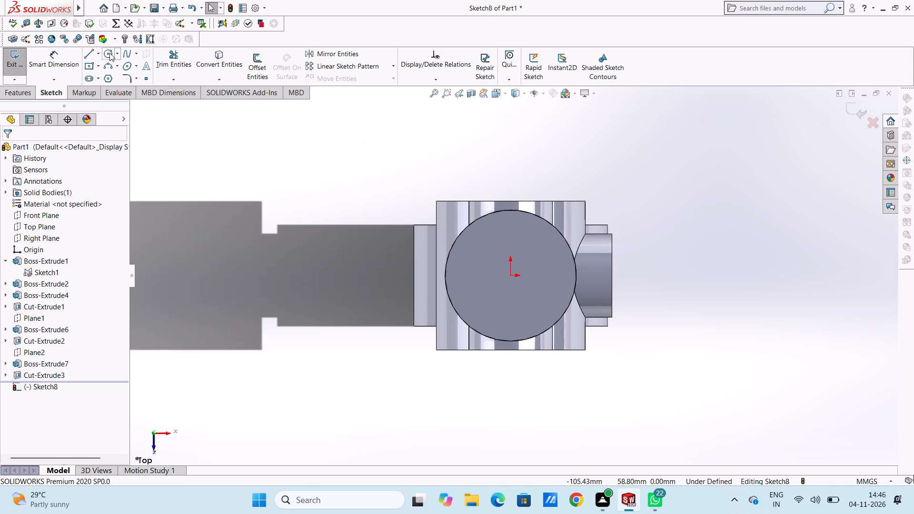
click(109, 53)
click(512, 275)
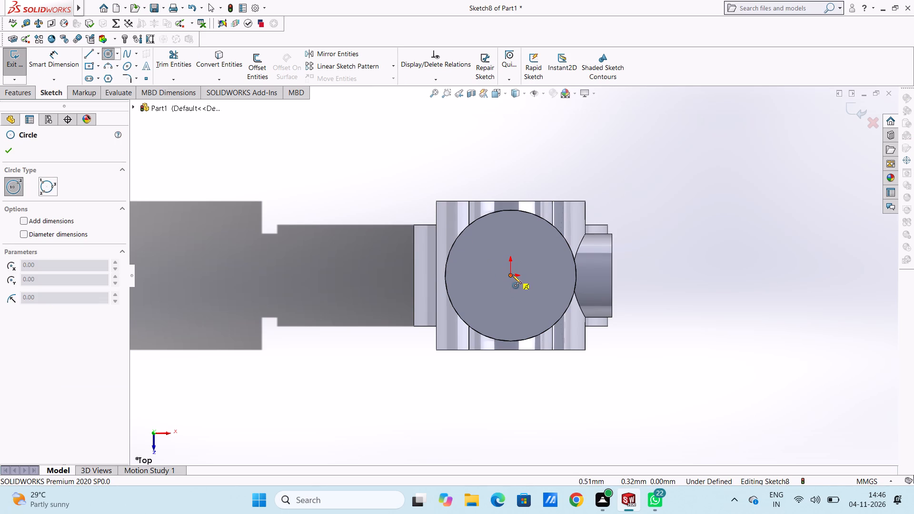
click(532, 249)
right_click(277, 163)
double_click(290, 172)
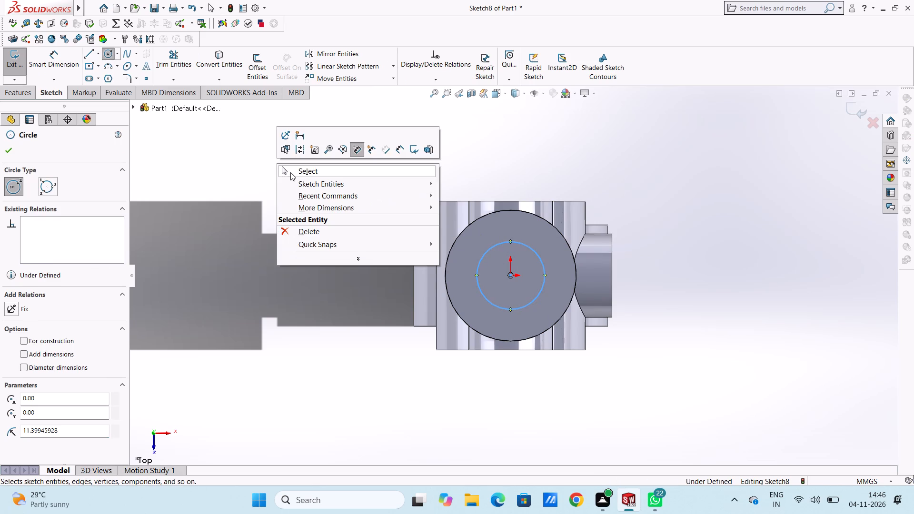
Dimension the circle on the cylinder's top face to a diameter of 26 mm.
click(65, 67)
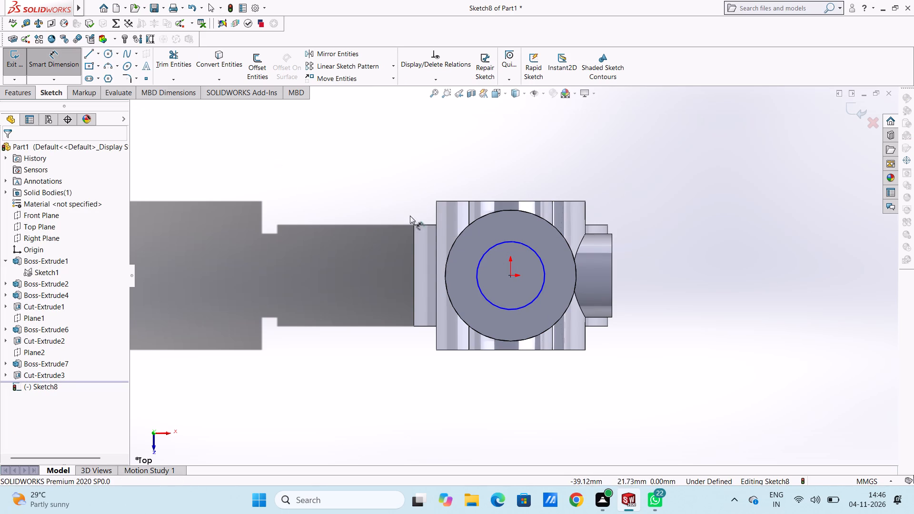
click(488, 254)
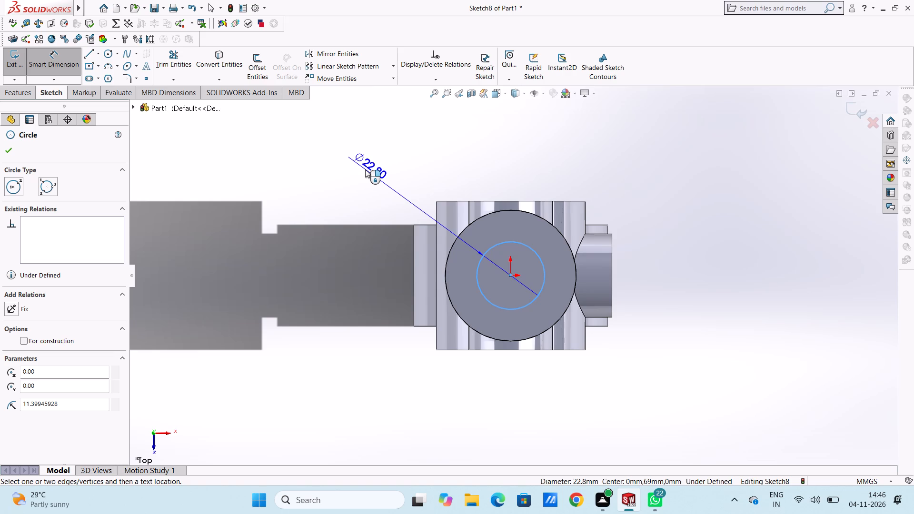
click(353, 149)
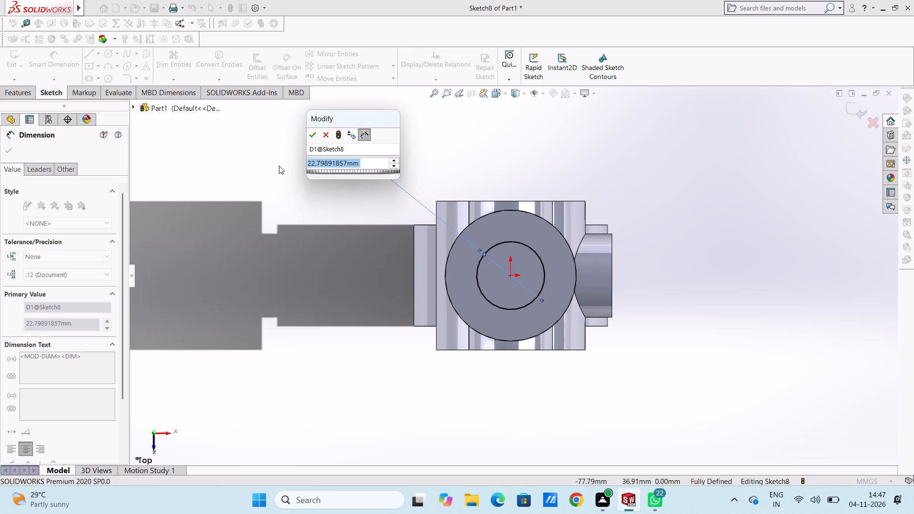
text(26)
key(Return)
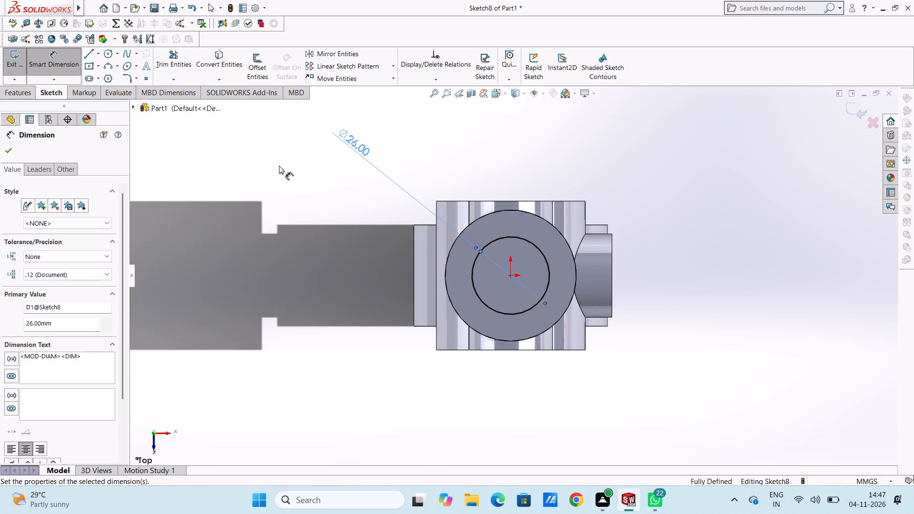
drag(283, 181, 289, 190)
click(63, 64)
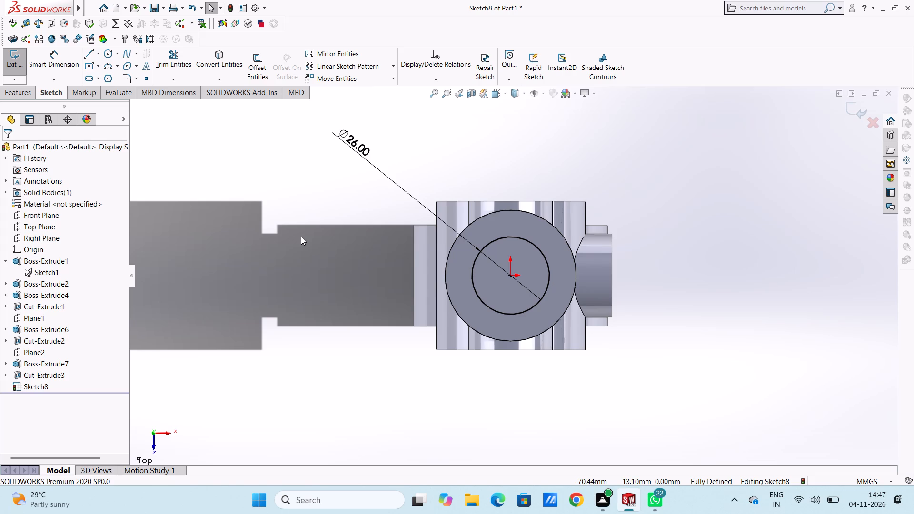
Extrude-cut the 26 mm circle from the sketch plane Up To Surface, ending at the inner bore face of the keyed middle ring.
scroll(378, 224, up, 3)
middle_drag(404, 291, 406, 207)
scroll(555, 152, up, 1)
scroll(555, 162, down, 1)
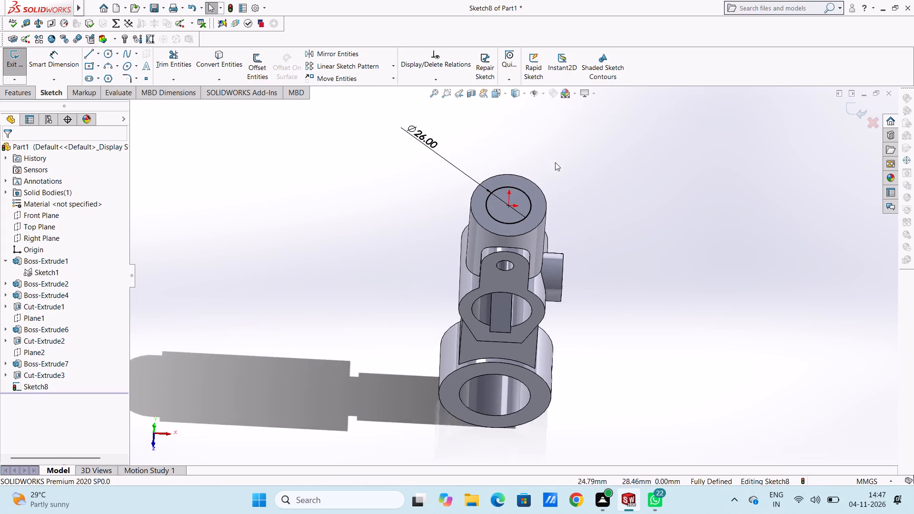
scroll(555, 162, down, 1)
scroll(557, 204, up, 4)
middle_drag(567, 236, 560, 175)
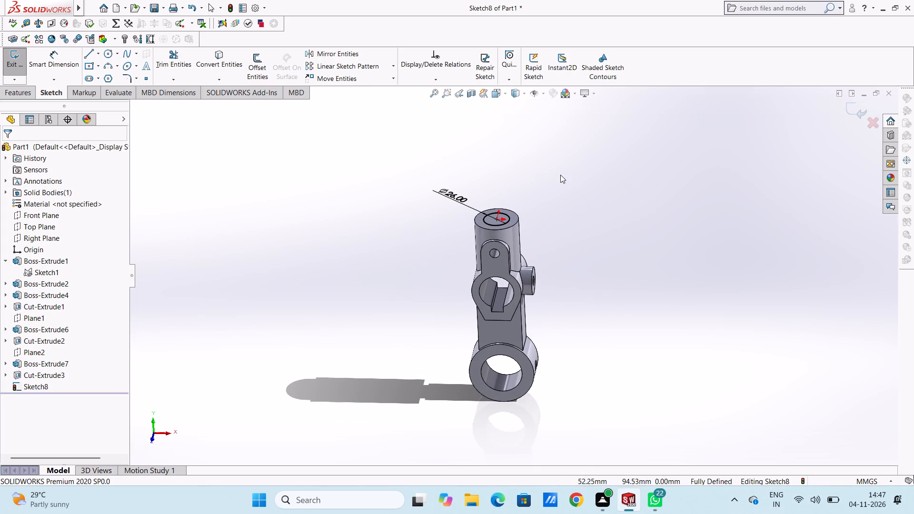
middle_drag(597, 245, 600, 200)
scroll(575, 209, down, 1)
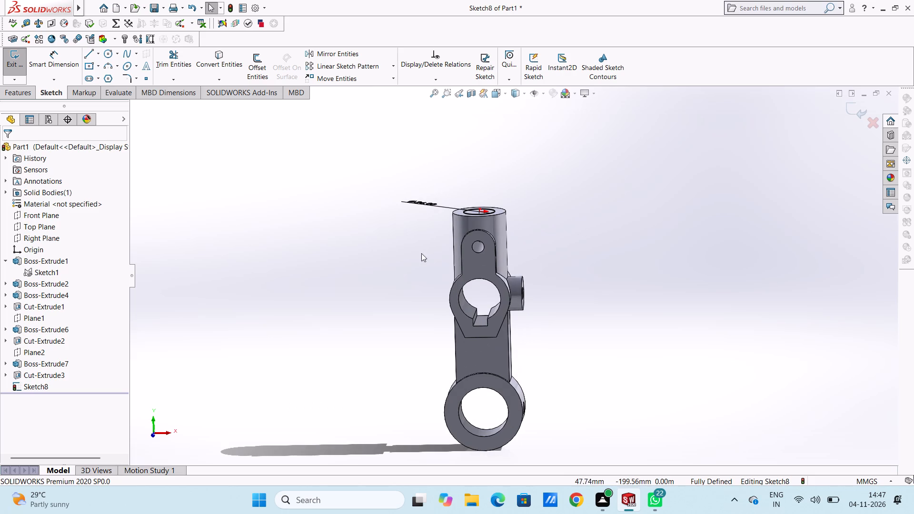
click(23, 96)
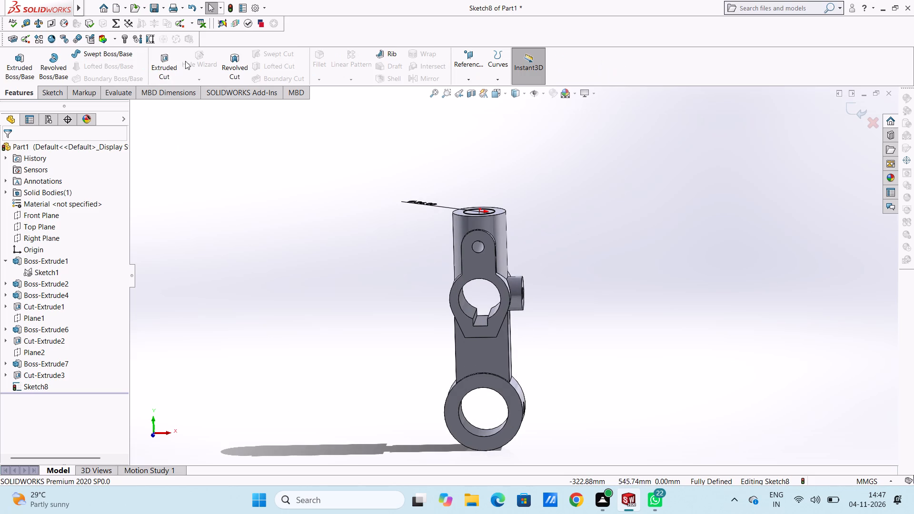
click(160, 68)
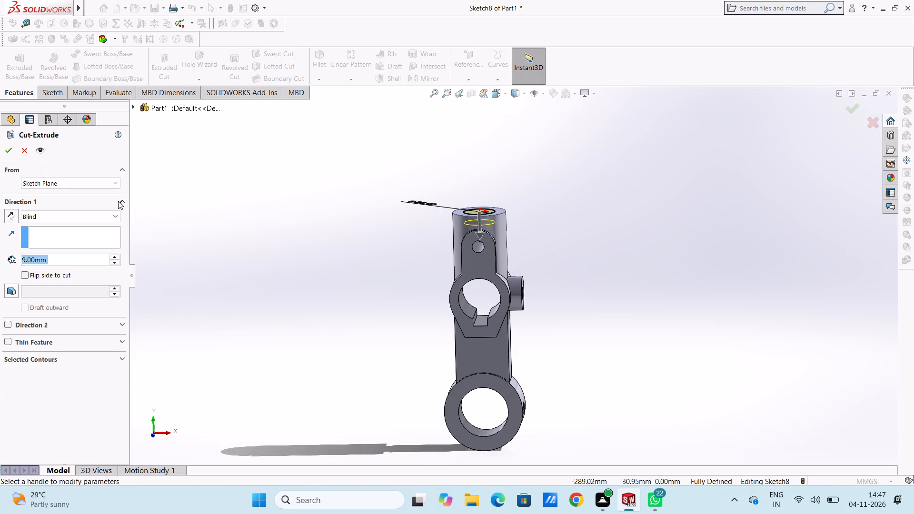
click(87, 180)
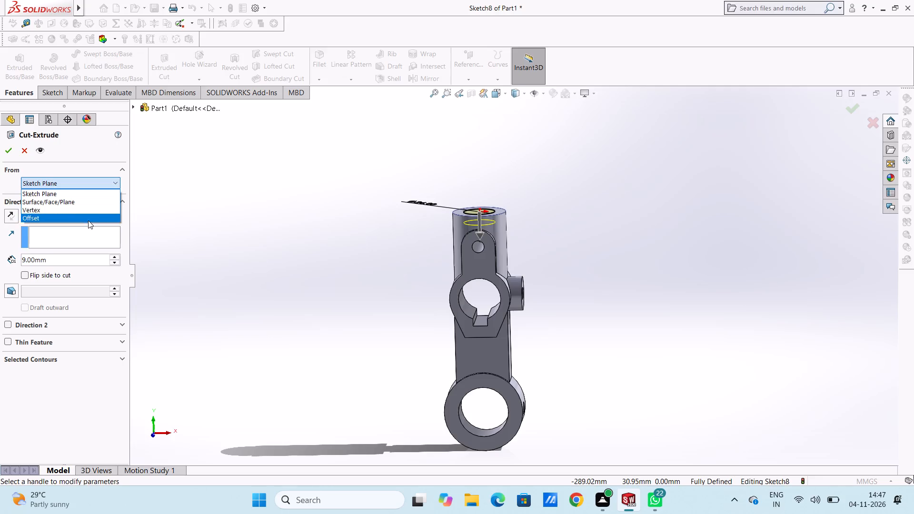
click(169, 221)
click(79, 219)
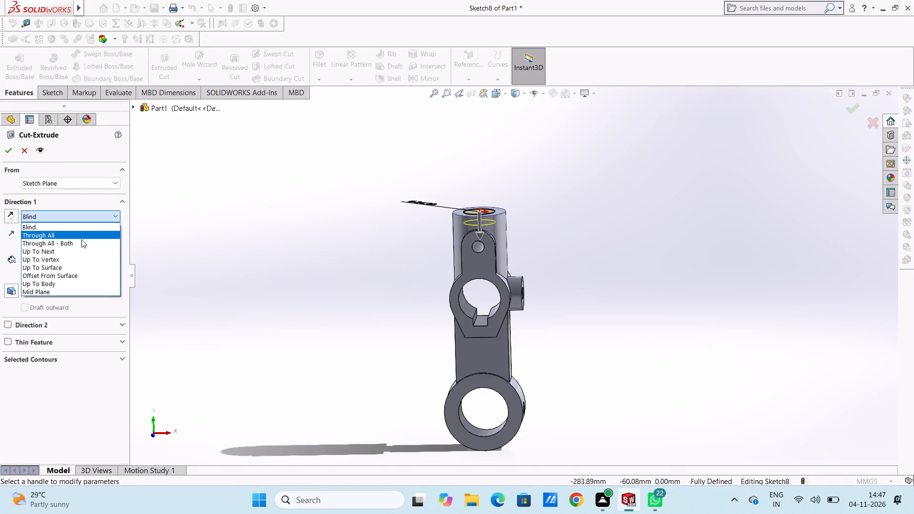
click(79, 235)
click(87, 212)
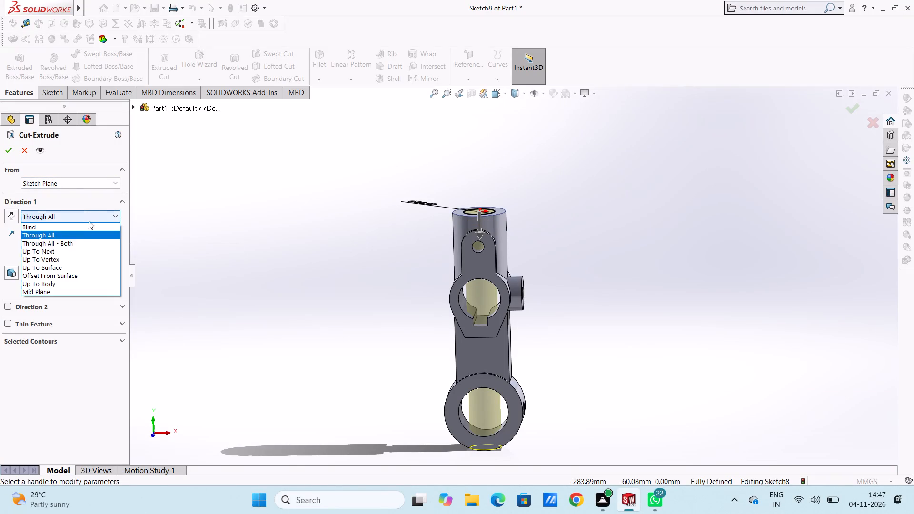
click(87, 269)
scroll(489, 326, down, 5)
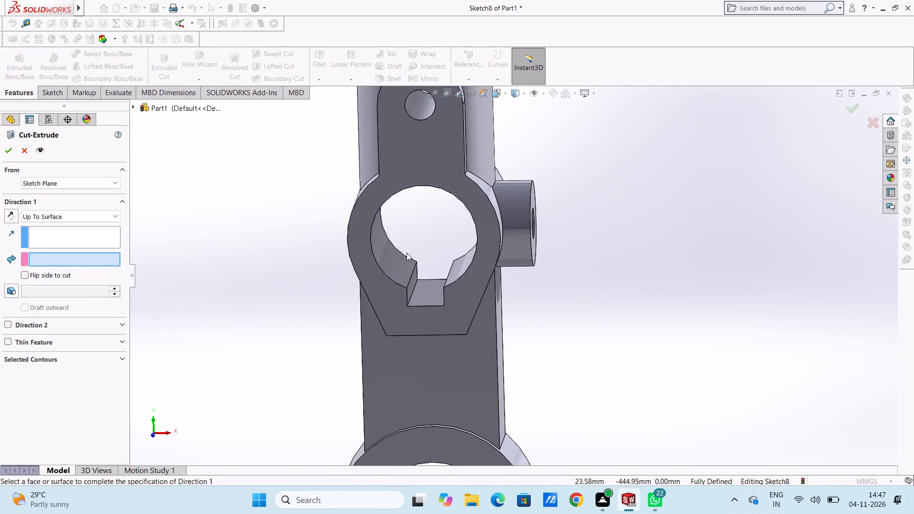
click(403, 266)
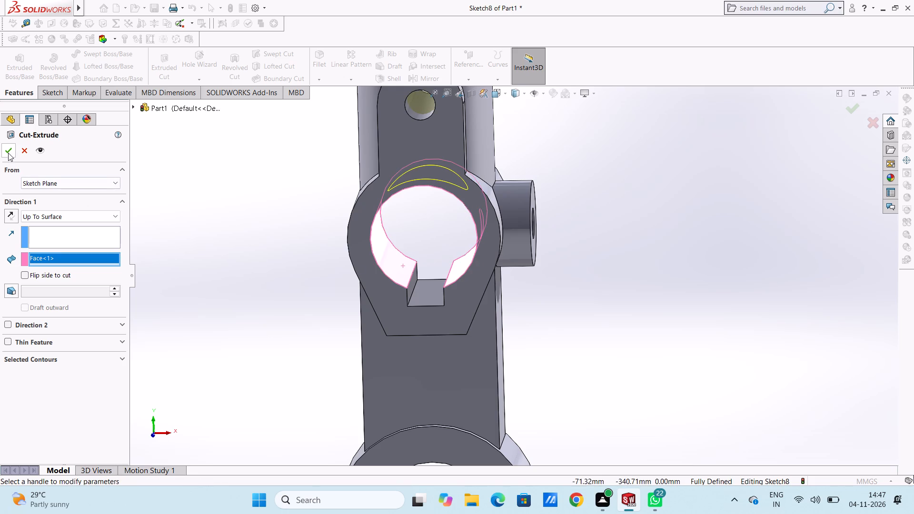
click(8, 152)
click(238, 200)
Examine the new bore in the cylinder top and the overall part from several angles.
scroll(239, 201, up, 5)
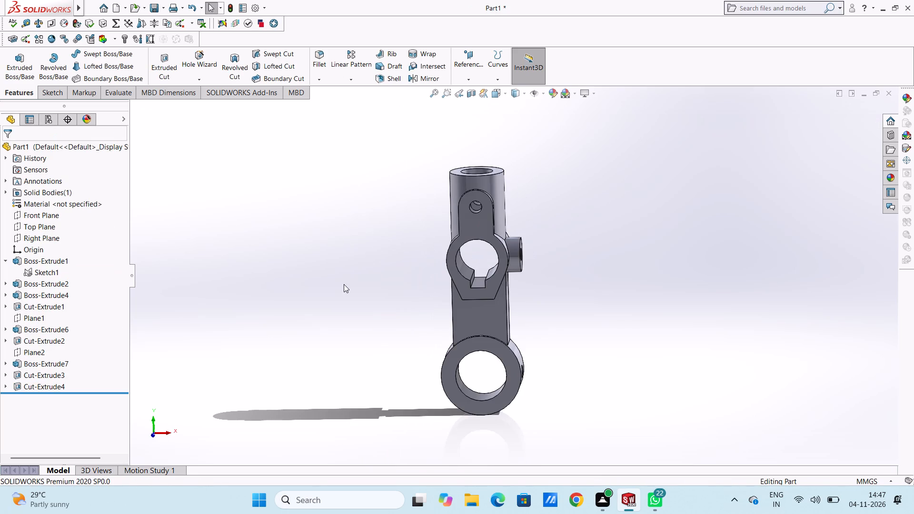
scroll(344, 284, up, 1)
middle_drag(344, 284, 310, 295)
middle_drag(409, 206, 413, 217)
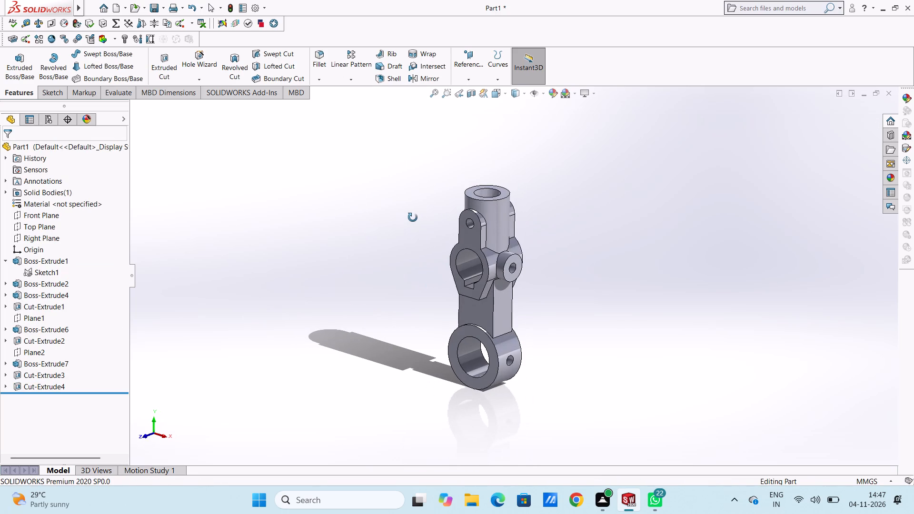
middle_drag(413, 217, 456, 213)
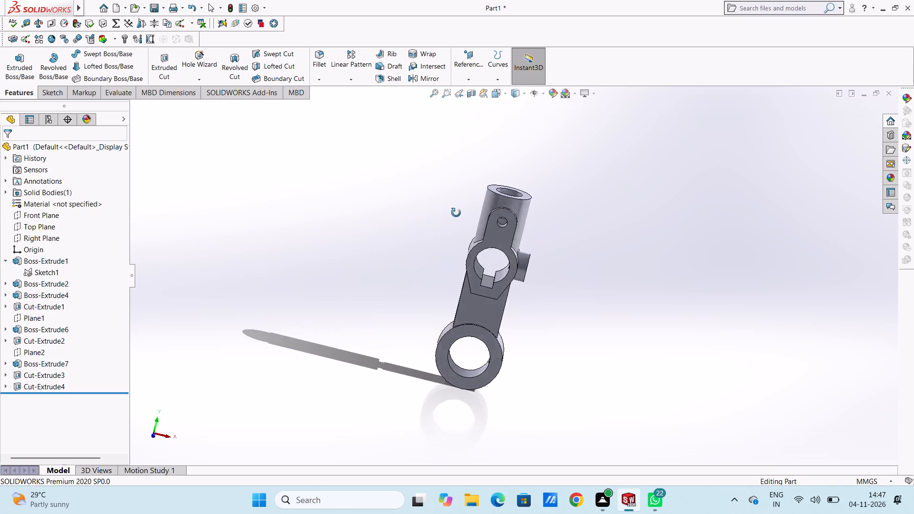
middle_drag(456, 213, 387, 210)
middle_click(387, 210)
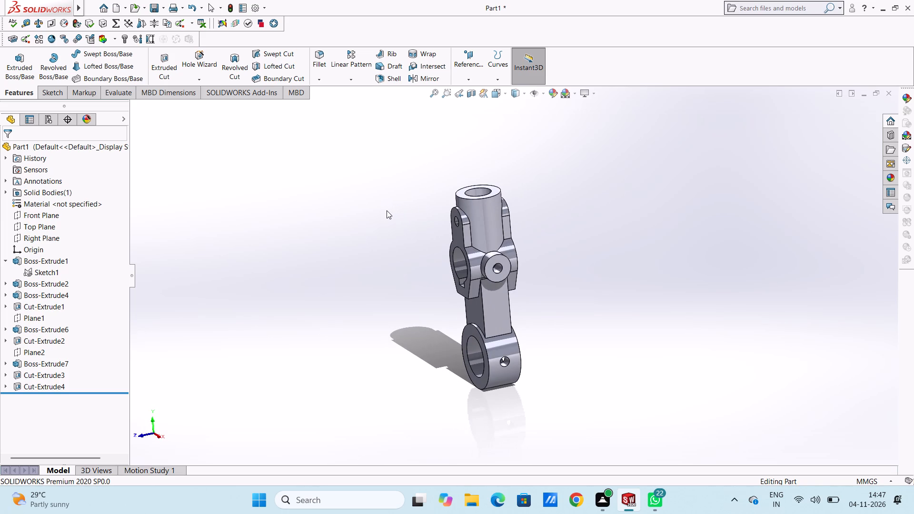
middle_drag(393, 208, 404, 208)
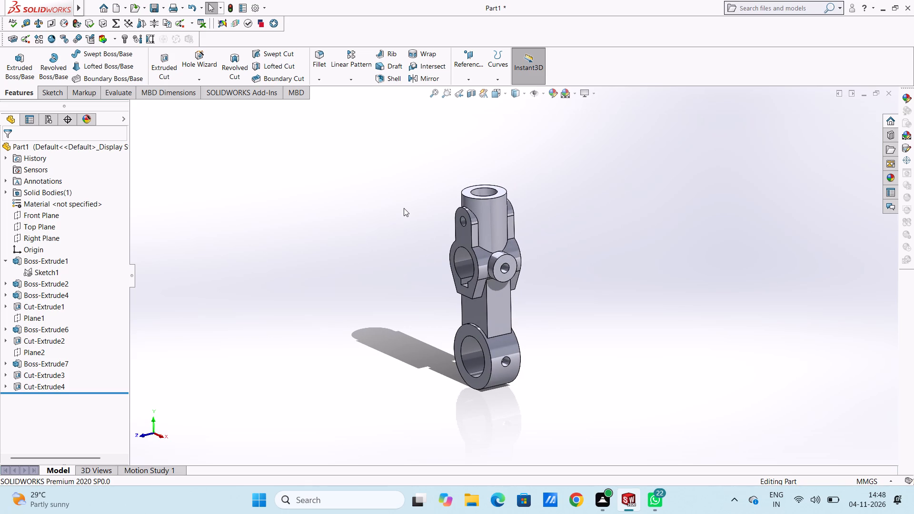
scroll(423, 213, up, 2)
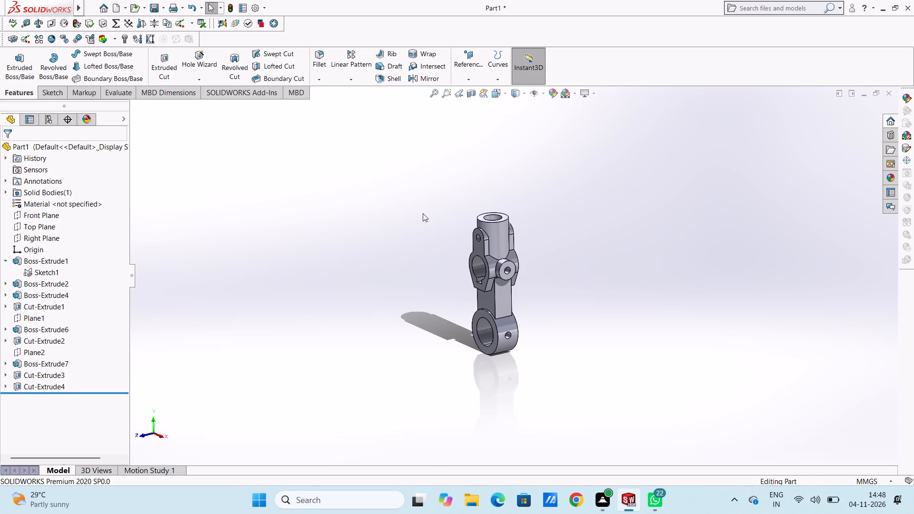
middle_drag(427, 213, 498, 183)
middle_drag(541, 251, 675, 306)
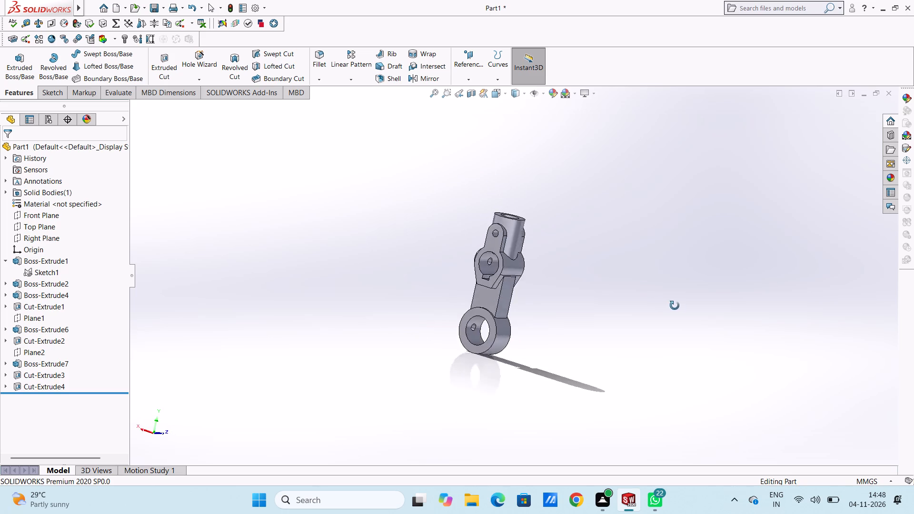
middle_drag(675, 306, 508, 288)
scroll(514, 276, down, 3)
scroll(516, 262, up, 1)
middle_drag(527, 280, 529, 312)
middle_drag(584, 264, 564, 273)
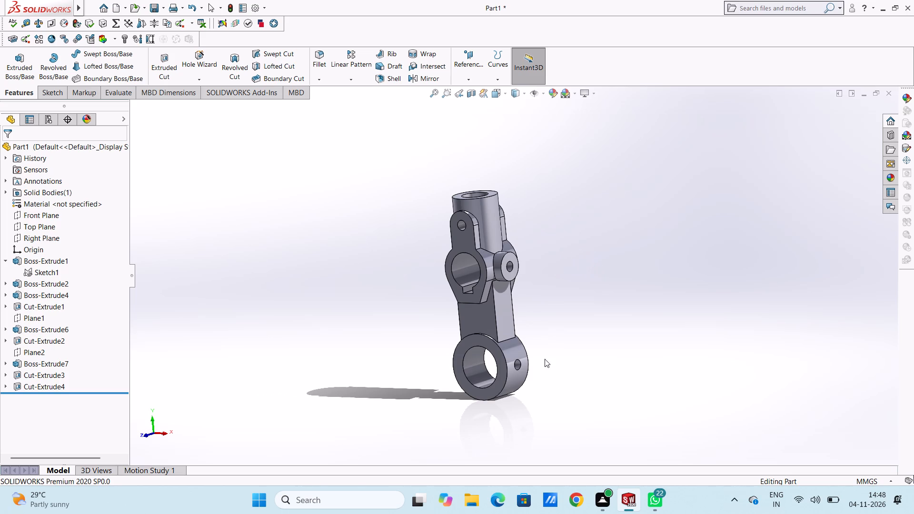
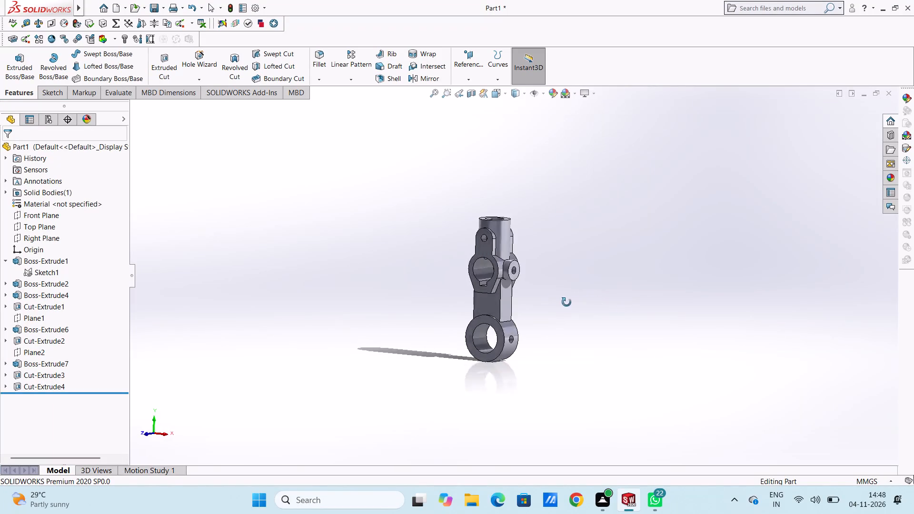
Start editing the whole part's appearance and apply the standard bright green, RGB 0, 255, 0.
middle_drag(514, 277, 591, 301)
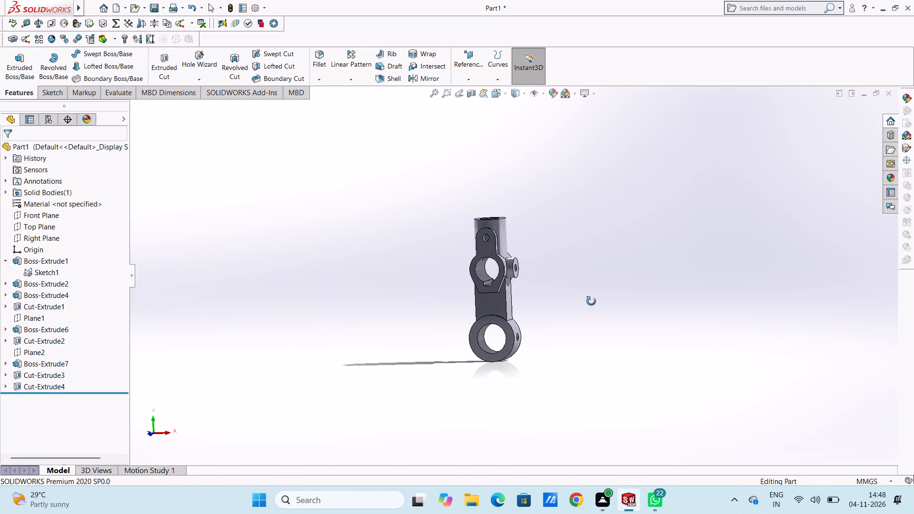
middle_drag(591, 301, 580, 305)
scroll(504, 191, down, 3)
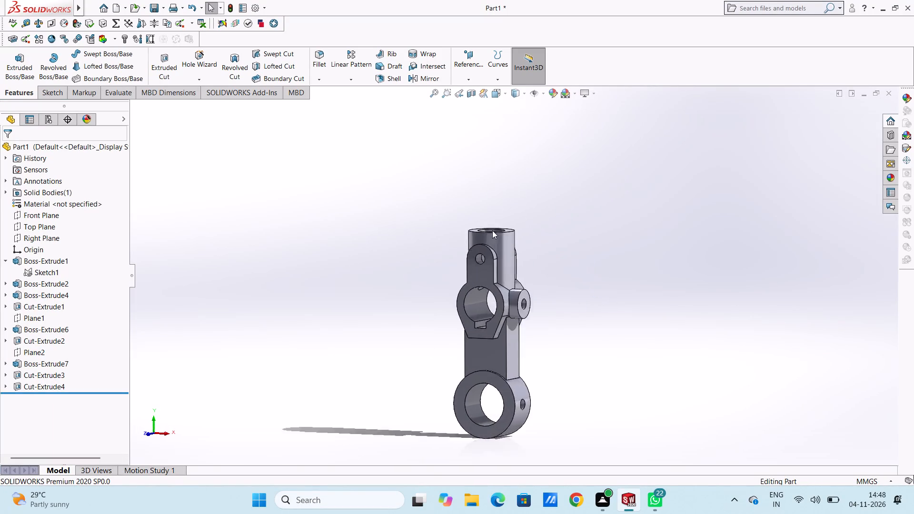
scroll(492, 230, down, 1)
middle_drag(504, 271, 504, 287)
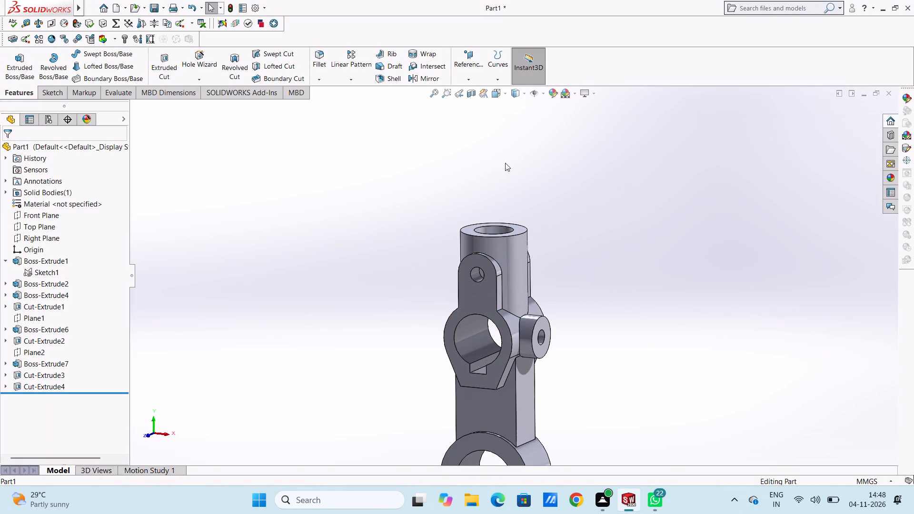
click(546, 95)
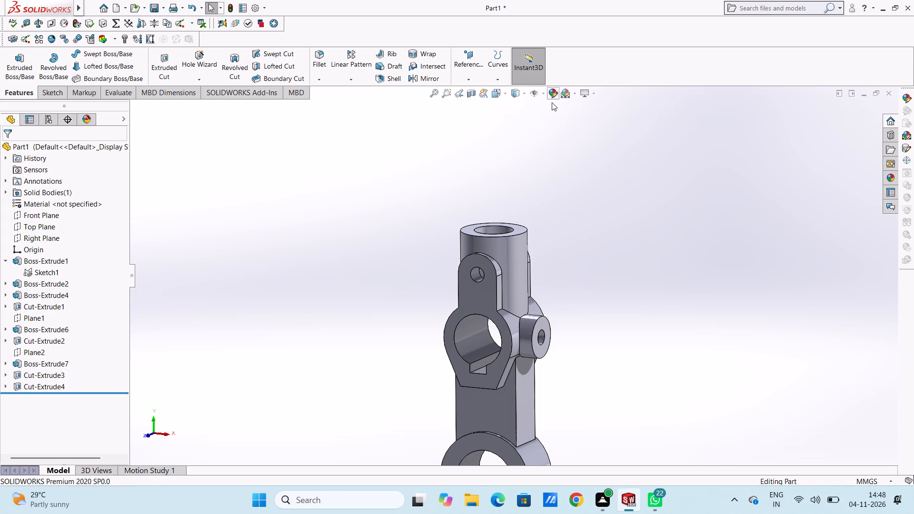
click(552, 97)
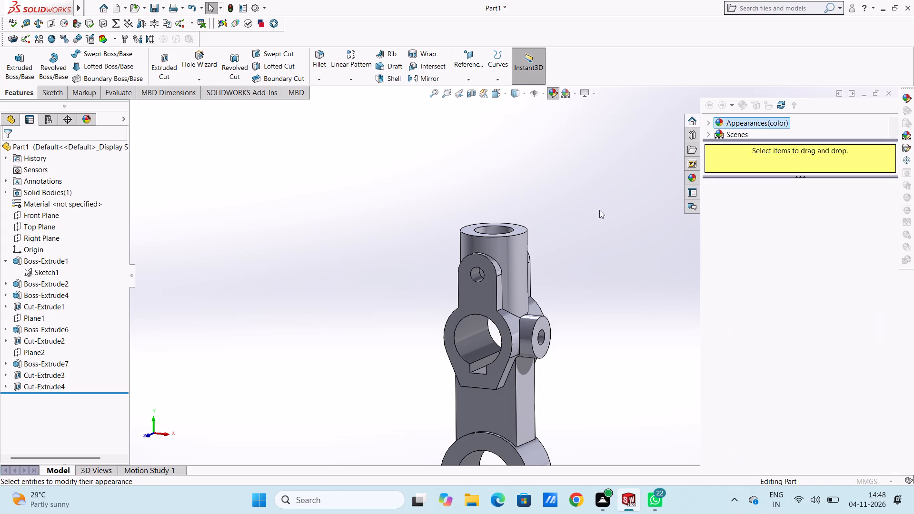
click(54, 387)
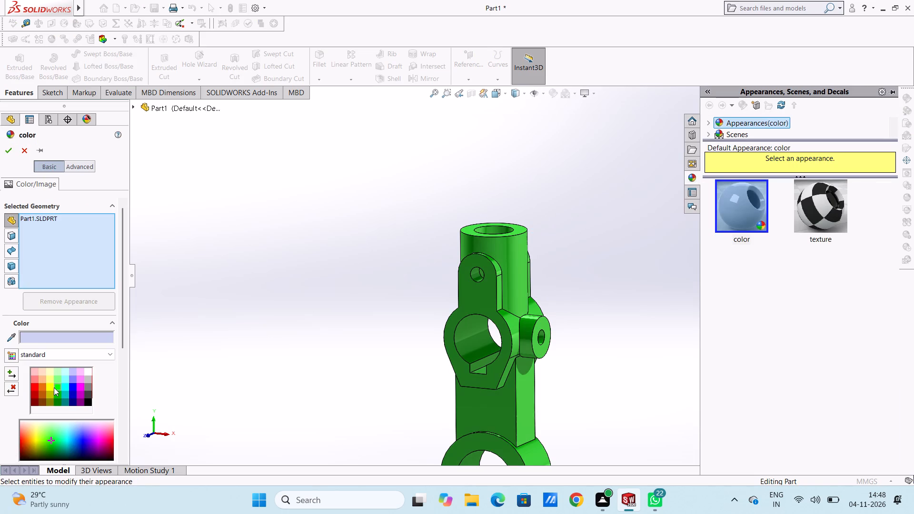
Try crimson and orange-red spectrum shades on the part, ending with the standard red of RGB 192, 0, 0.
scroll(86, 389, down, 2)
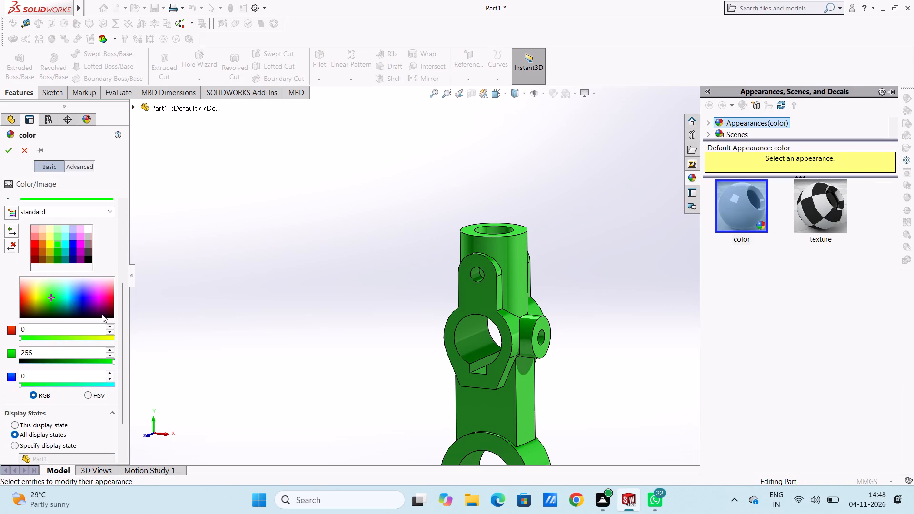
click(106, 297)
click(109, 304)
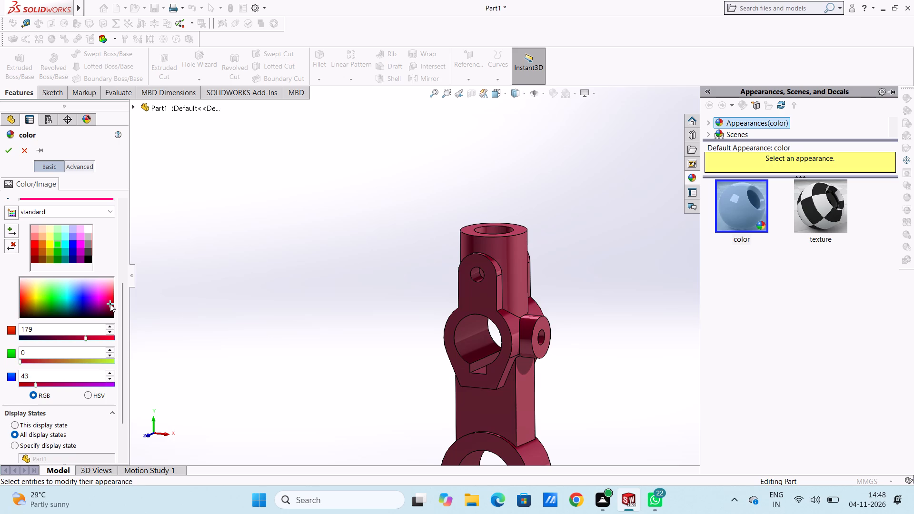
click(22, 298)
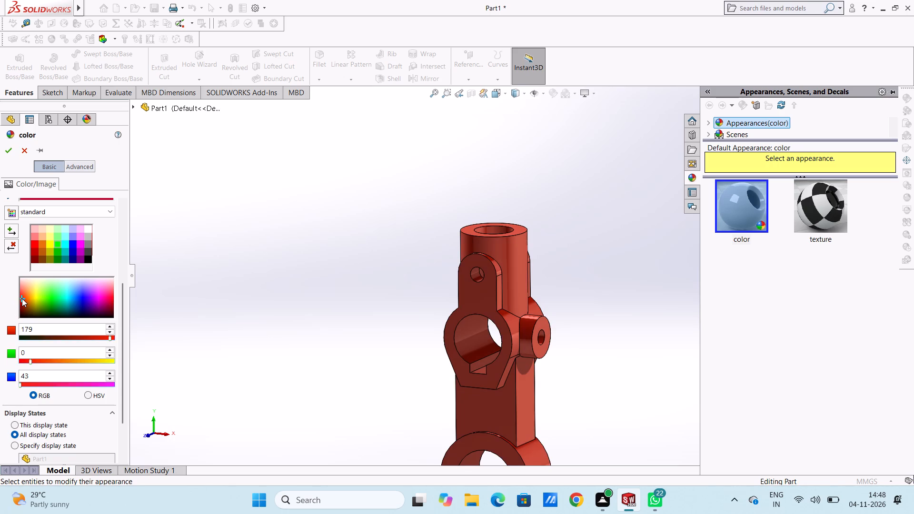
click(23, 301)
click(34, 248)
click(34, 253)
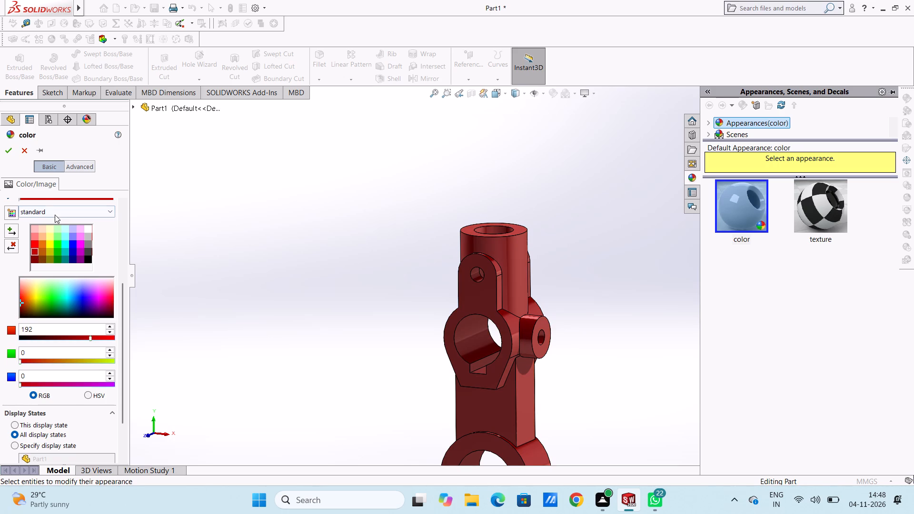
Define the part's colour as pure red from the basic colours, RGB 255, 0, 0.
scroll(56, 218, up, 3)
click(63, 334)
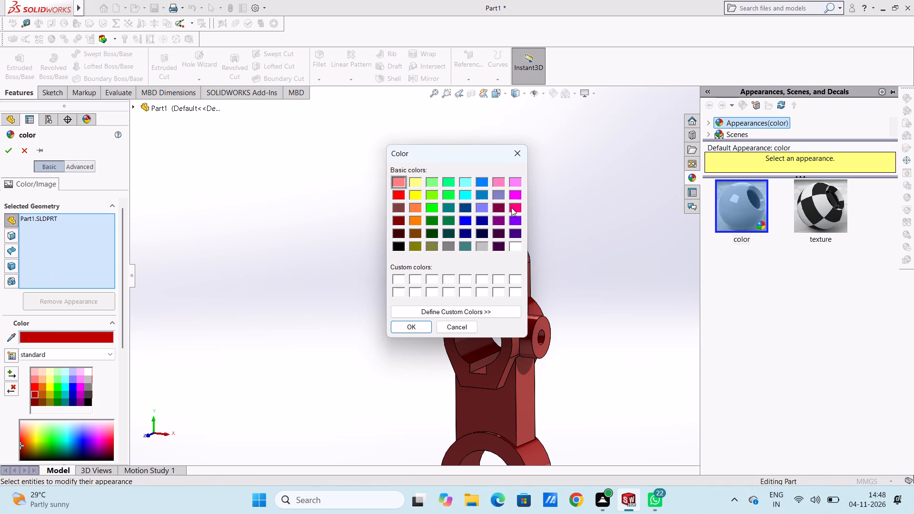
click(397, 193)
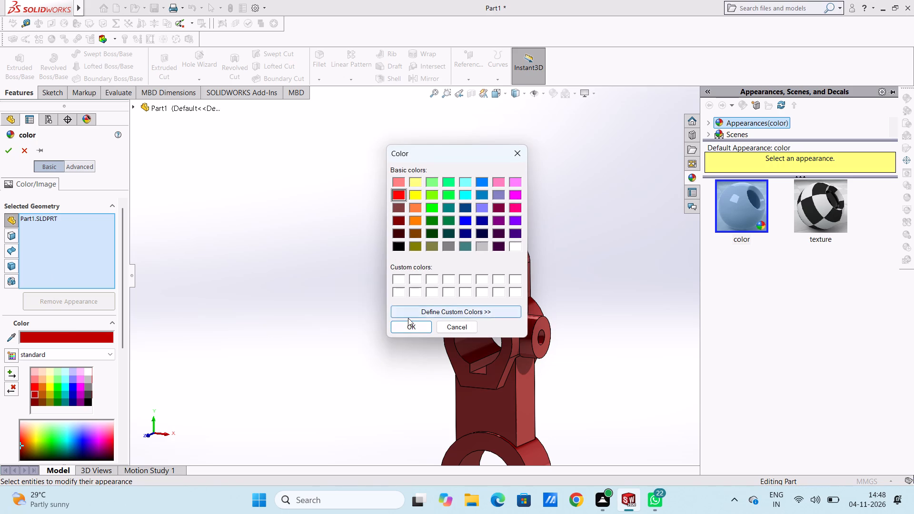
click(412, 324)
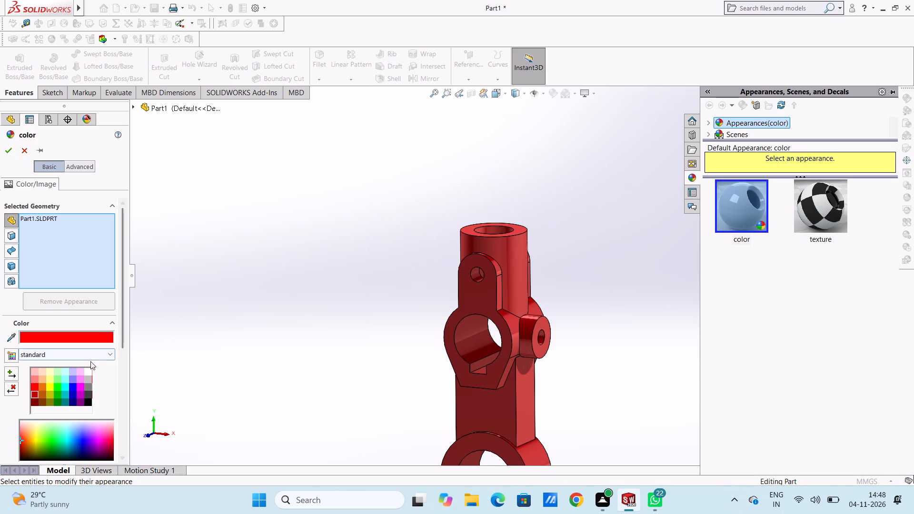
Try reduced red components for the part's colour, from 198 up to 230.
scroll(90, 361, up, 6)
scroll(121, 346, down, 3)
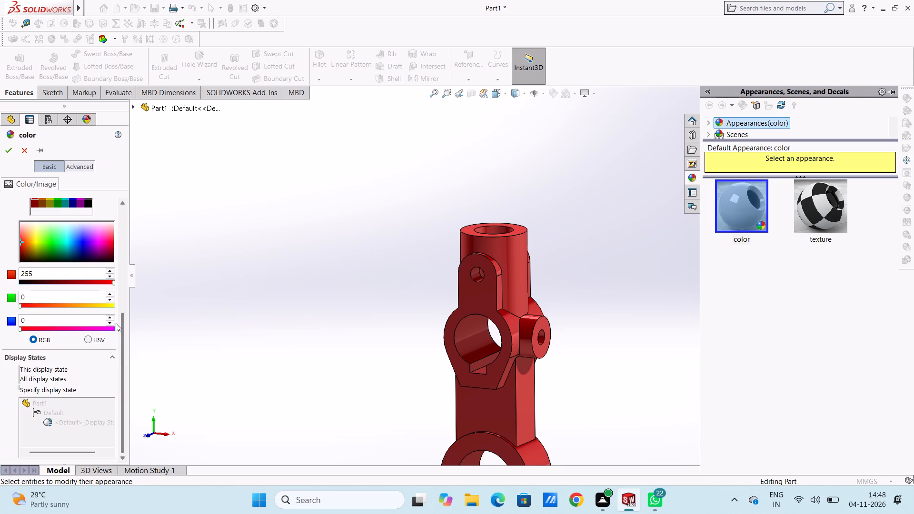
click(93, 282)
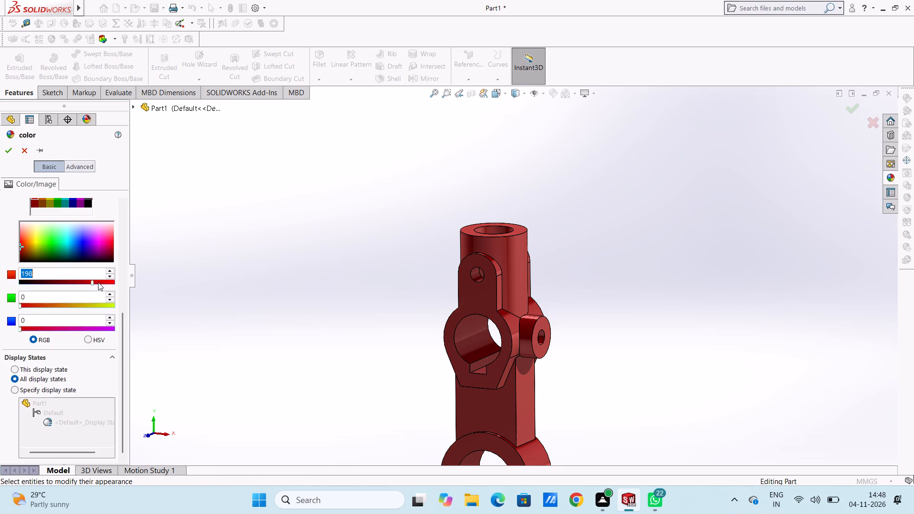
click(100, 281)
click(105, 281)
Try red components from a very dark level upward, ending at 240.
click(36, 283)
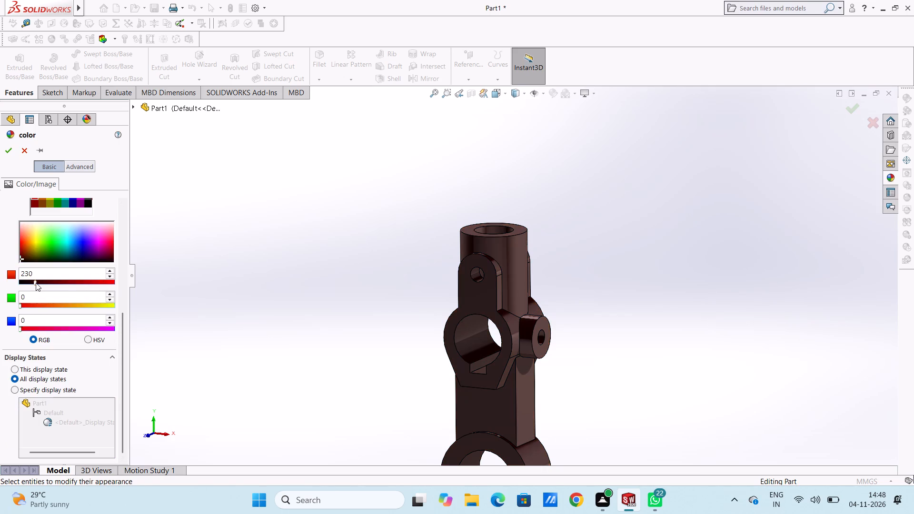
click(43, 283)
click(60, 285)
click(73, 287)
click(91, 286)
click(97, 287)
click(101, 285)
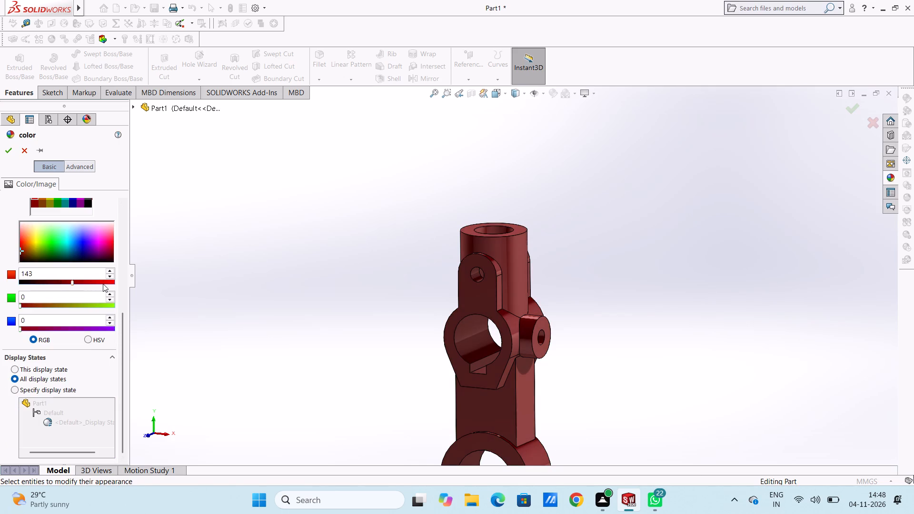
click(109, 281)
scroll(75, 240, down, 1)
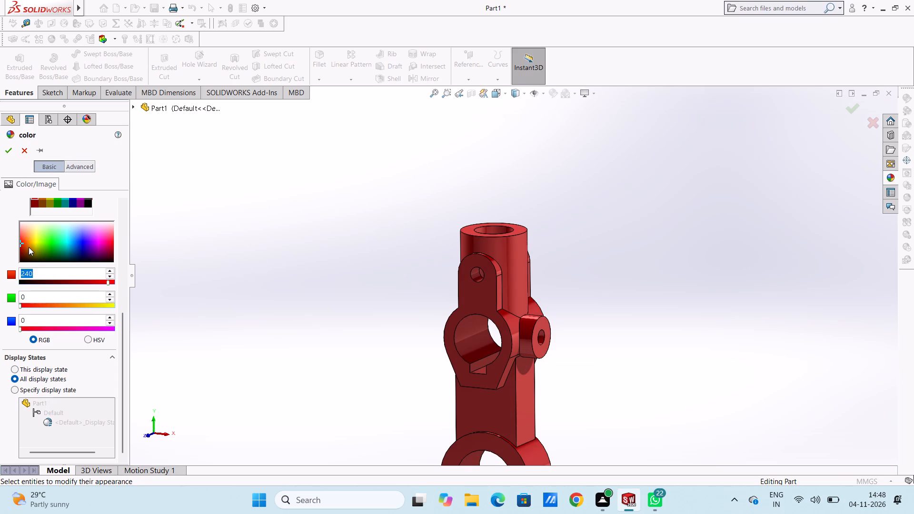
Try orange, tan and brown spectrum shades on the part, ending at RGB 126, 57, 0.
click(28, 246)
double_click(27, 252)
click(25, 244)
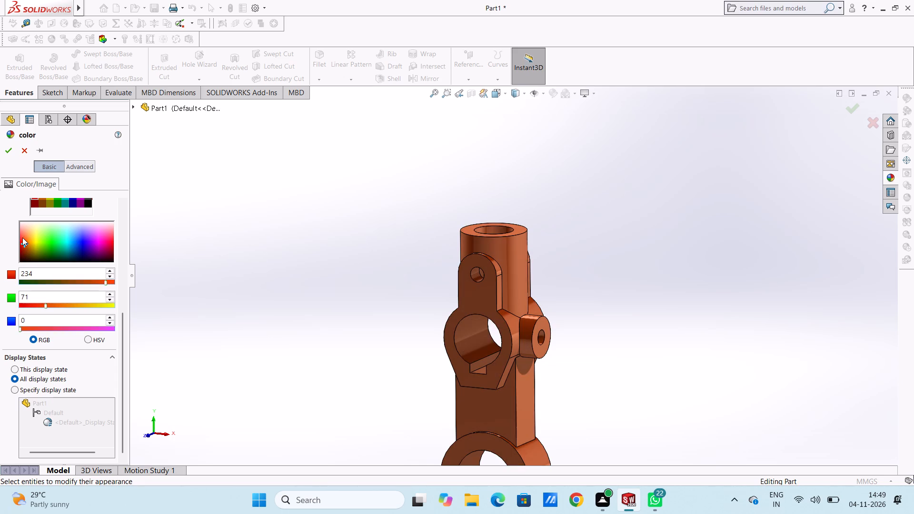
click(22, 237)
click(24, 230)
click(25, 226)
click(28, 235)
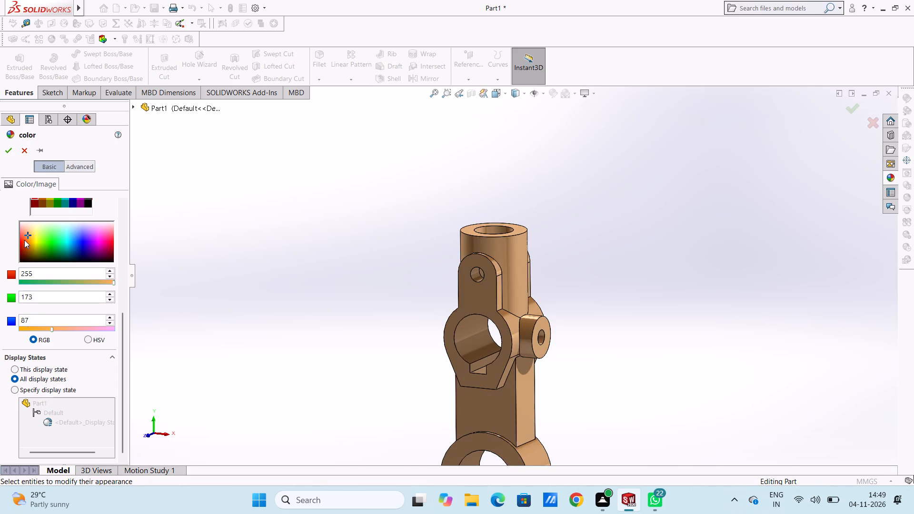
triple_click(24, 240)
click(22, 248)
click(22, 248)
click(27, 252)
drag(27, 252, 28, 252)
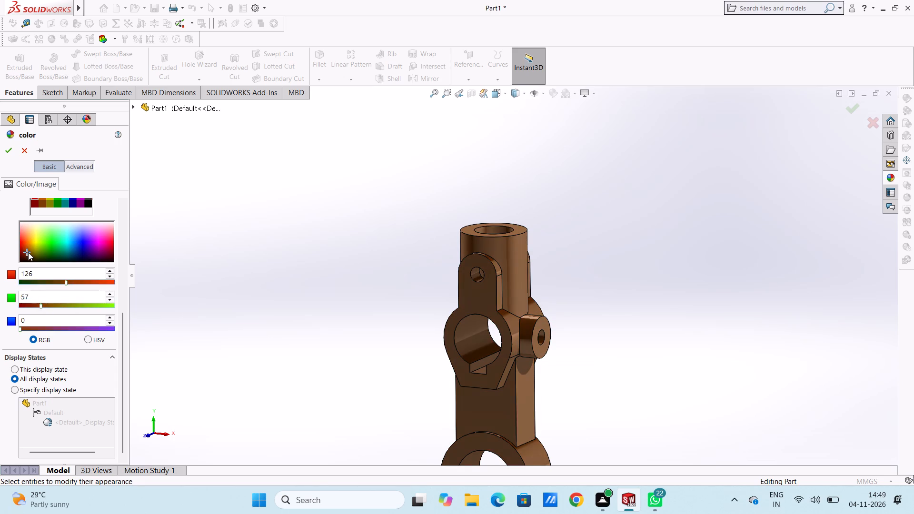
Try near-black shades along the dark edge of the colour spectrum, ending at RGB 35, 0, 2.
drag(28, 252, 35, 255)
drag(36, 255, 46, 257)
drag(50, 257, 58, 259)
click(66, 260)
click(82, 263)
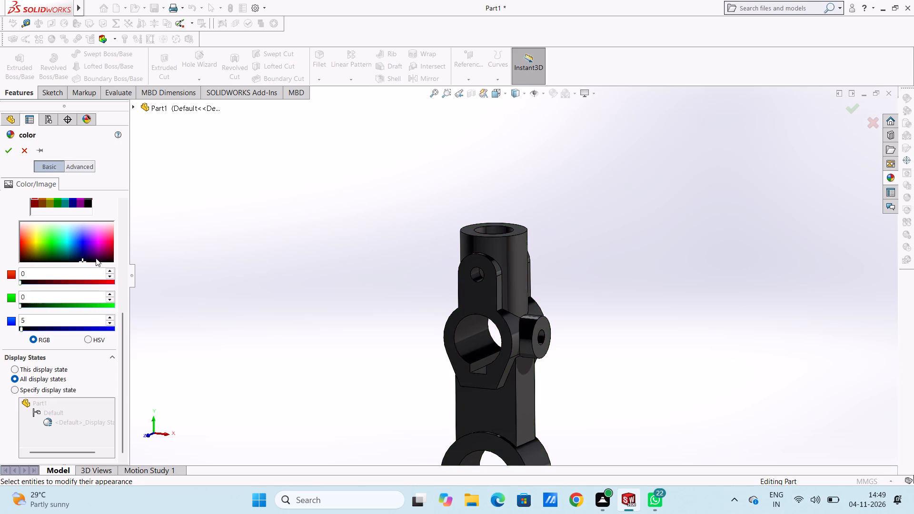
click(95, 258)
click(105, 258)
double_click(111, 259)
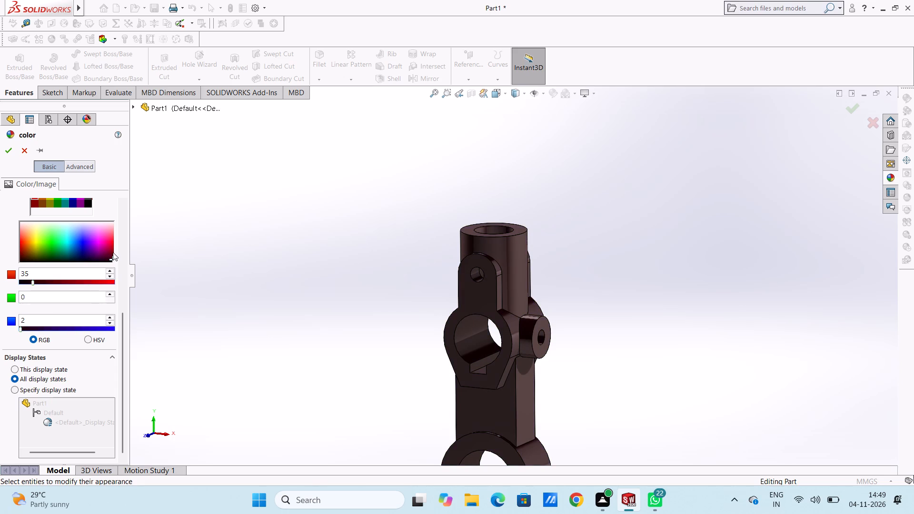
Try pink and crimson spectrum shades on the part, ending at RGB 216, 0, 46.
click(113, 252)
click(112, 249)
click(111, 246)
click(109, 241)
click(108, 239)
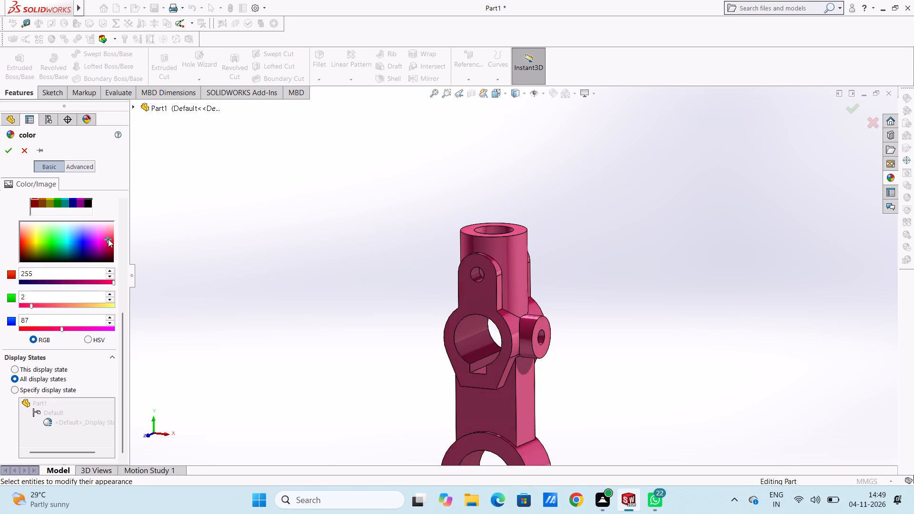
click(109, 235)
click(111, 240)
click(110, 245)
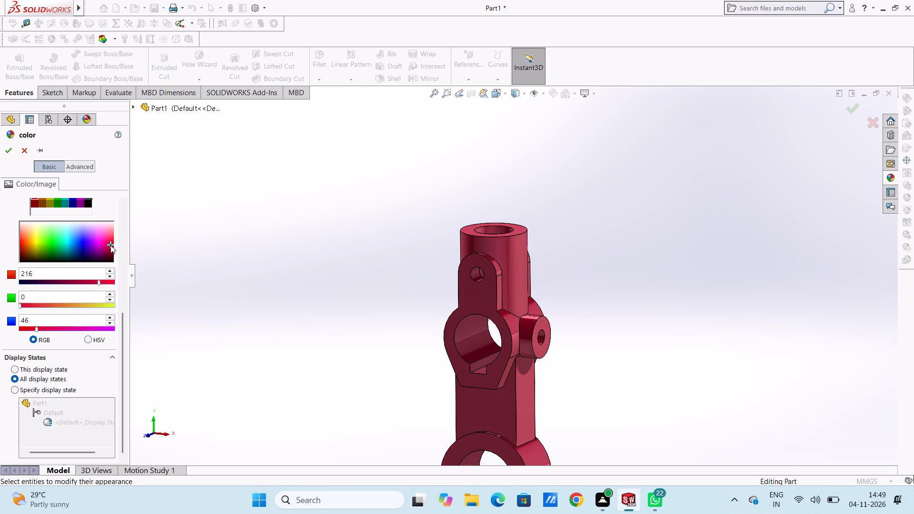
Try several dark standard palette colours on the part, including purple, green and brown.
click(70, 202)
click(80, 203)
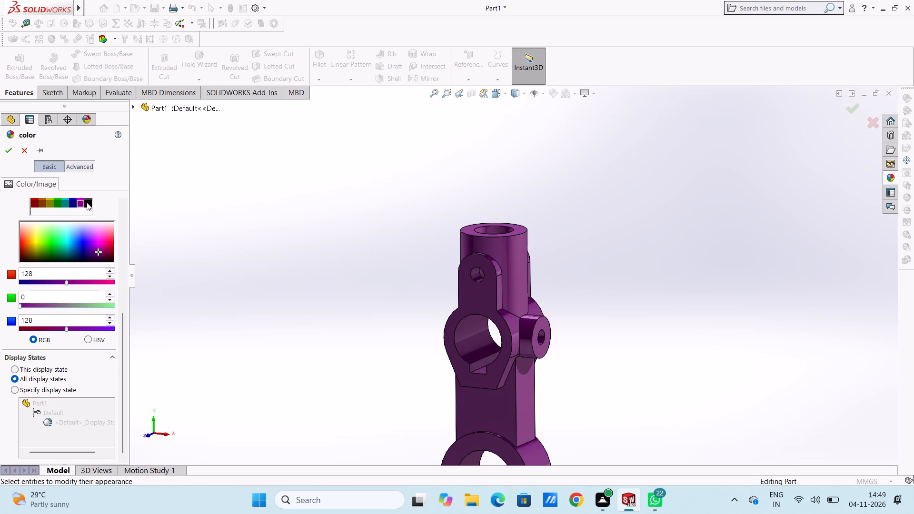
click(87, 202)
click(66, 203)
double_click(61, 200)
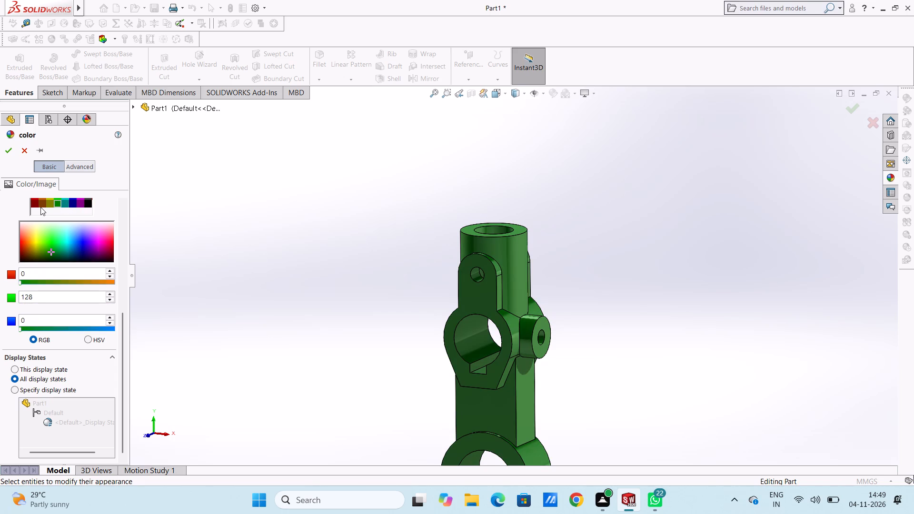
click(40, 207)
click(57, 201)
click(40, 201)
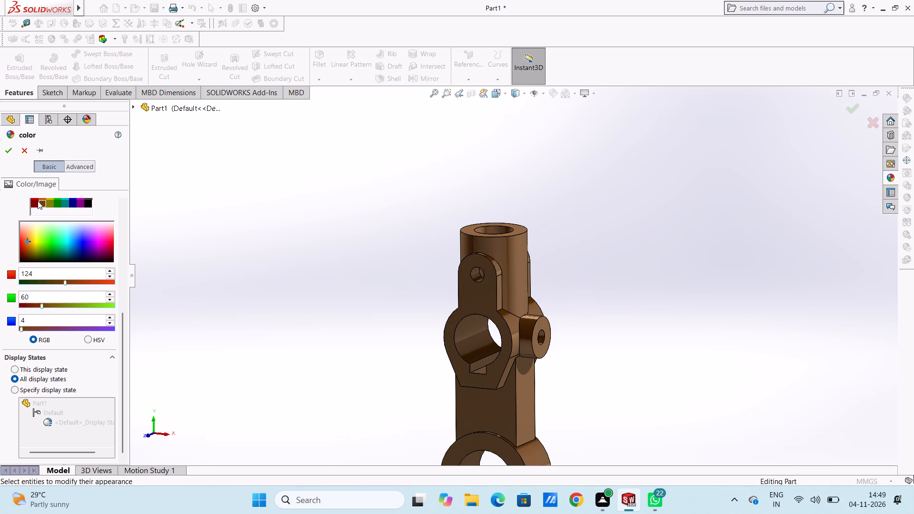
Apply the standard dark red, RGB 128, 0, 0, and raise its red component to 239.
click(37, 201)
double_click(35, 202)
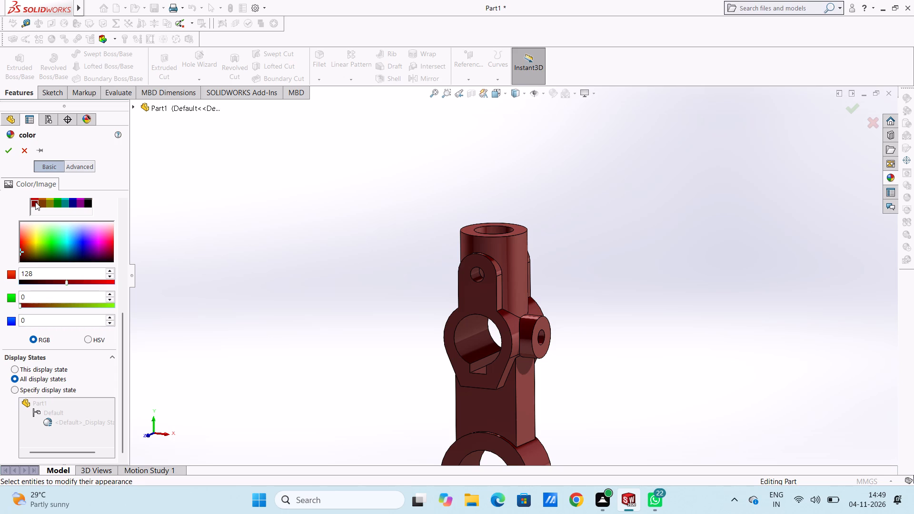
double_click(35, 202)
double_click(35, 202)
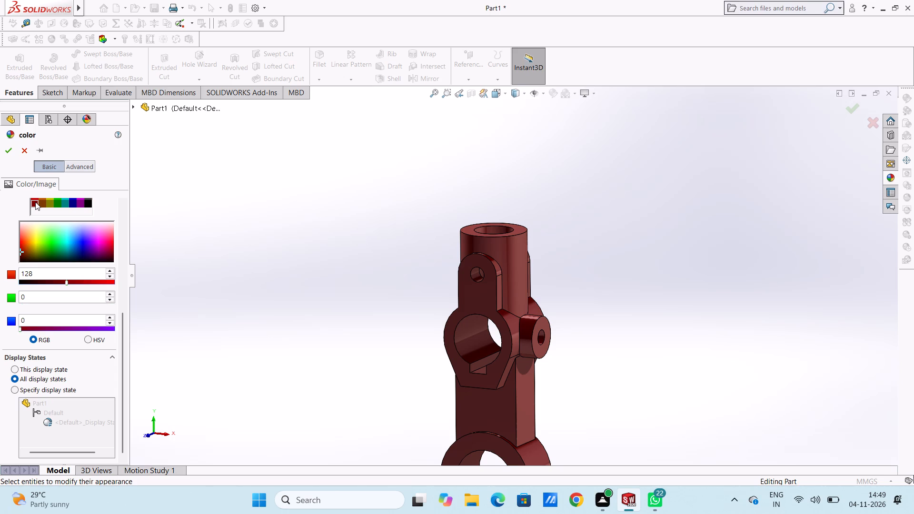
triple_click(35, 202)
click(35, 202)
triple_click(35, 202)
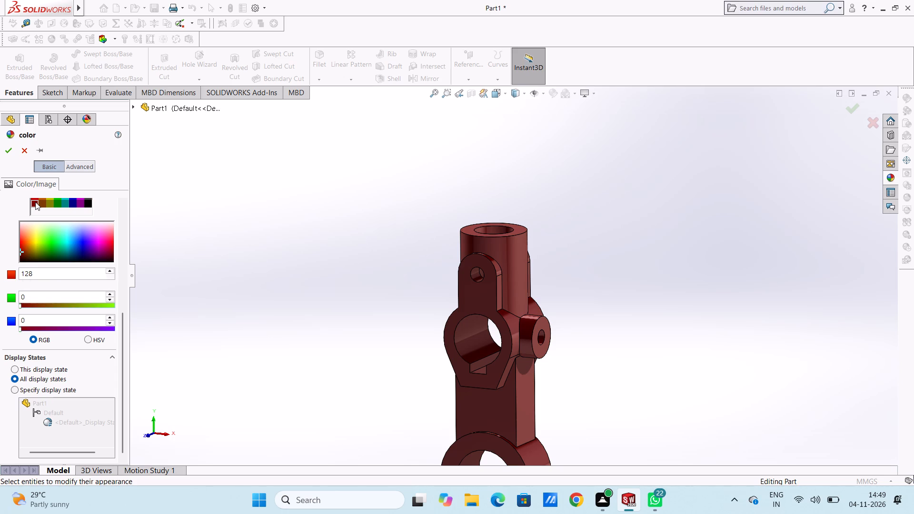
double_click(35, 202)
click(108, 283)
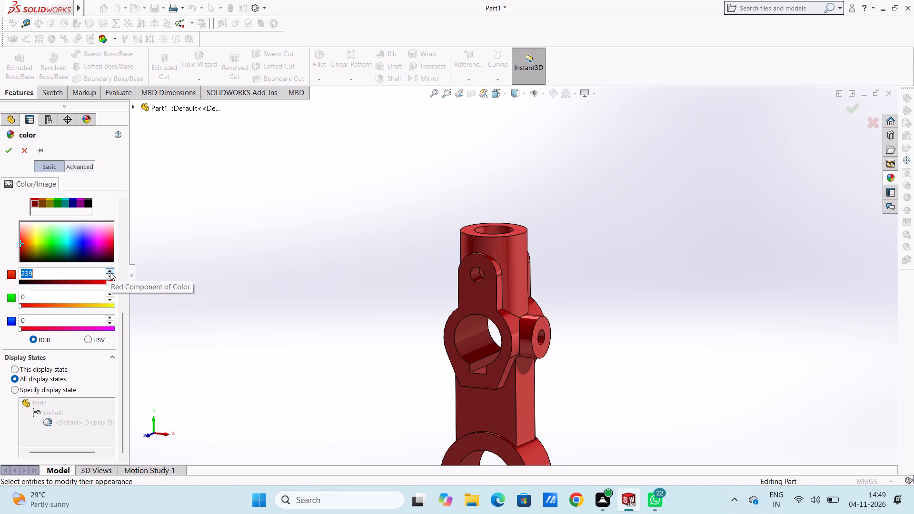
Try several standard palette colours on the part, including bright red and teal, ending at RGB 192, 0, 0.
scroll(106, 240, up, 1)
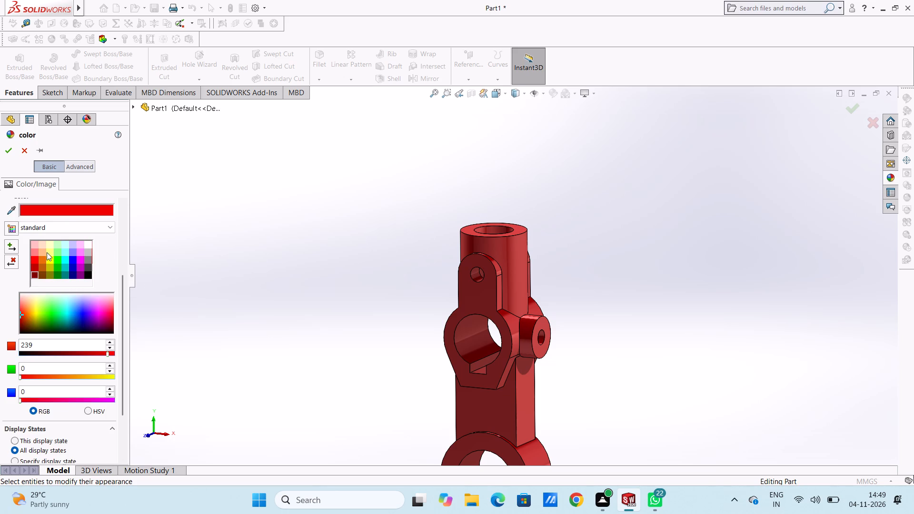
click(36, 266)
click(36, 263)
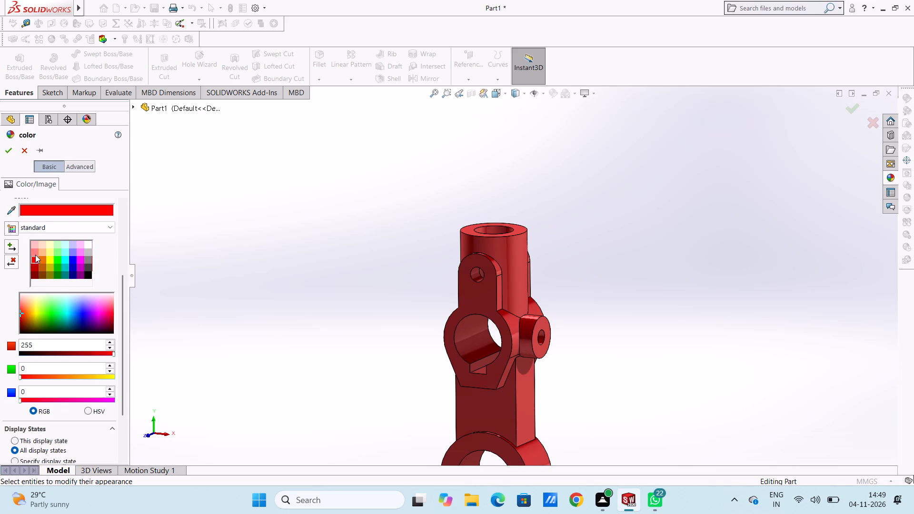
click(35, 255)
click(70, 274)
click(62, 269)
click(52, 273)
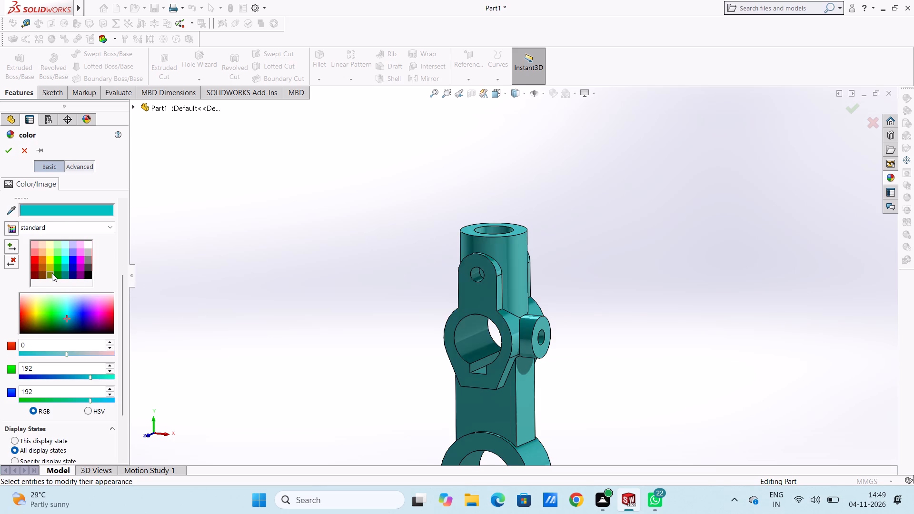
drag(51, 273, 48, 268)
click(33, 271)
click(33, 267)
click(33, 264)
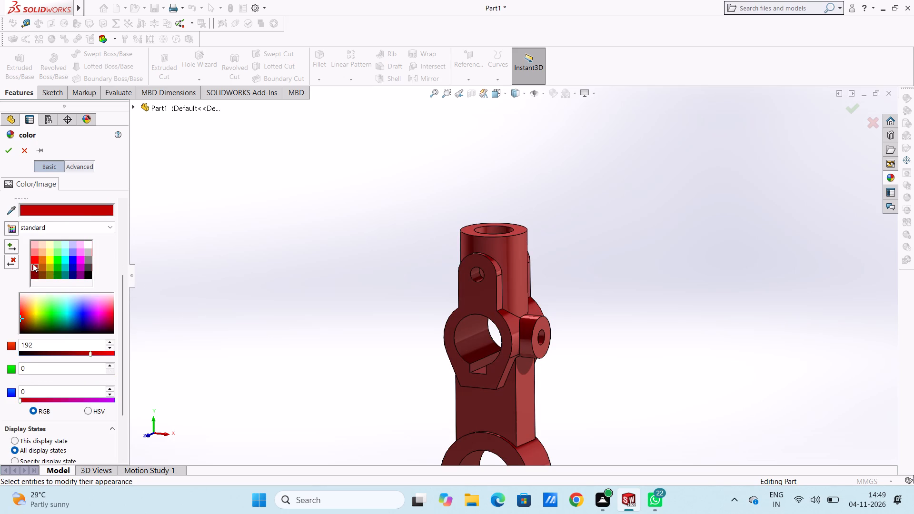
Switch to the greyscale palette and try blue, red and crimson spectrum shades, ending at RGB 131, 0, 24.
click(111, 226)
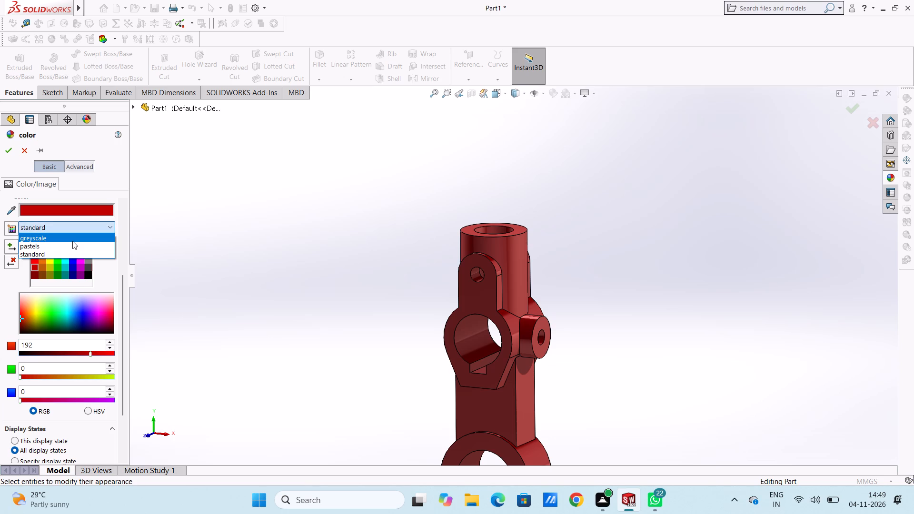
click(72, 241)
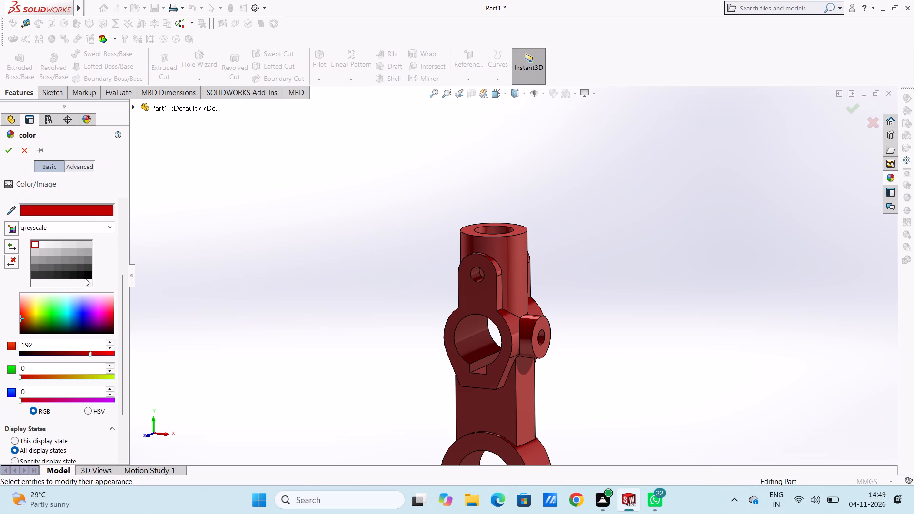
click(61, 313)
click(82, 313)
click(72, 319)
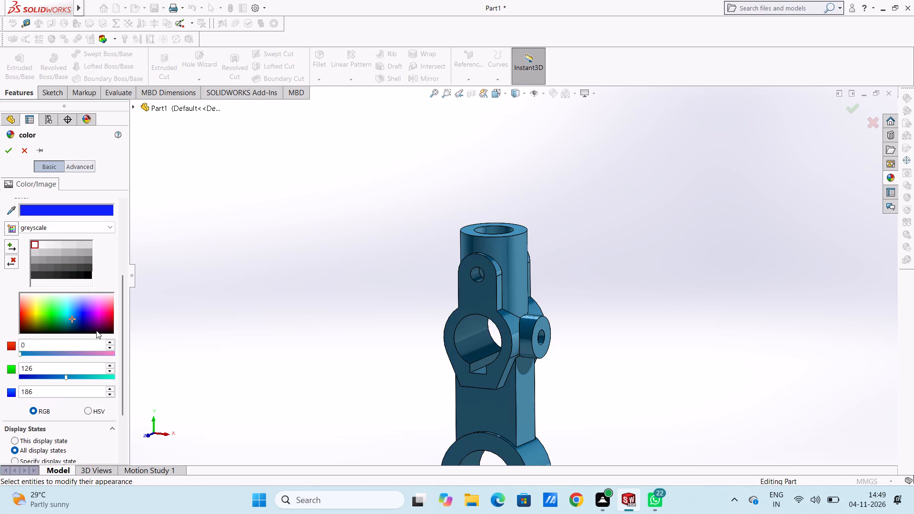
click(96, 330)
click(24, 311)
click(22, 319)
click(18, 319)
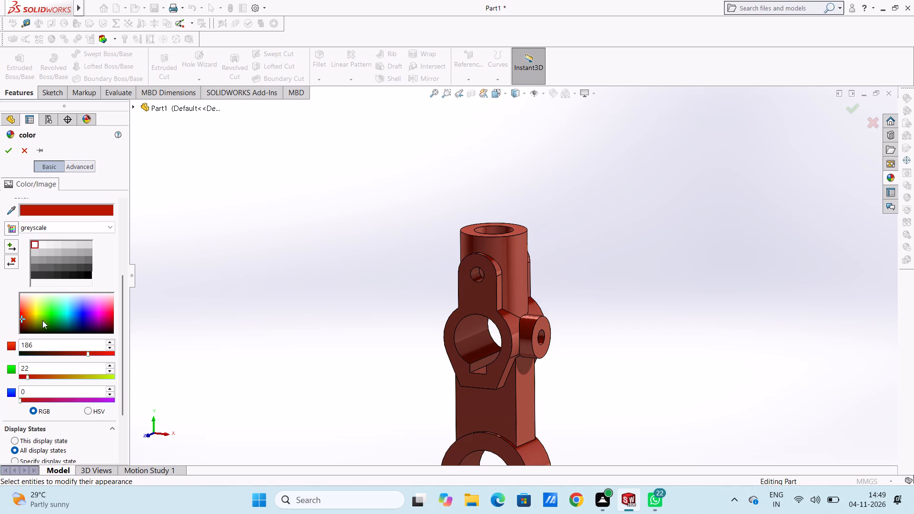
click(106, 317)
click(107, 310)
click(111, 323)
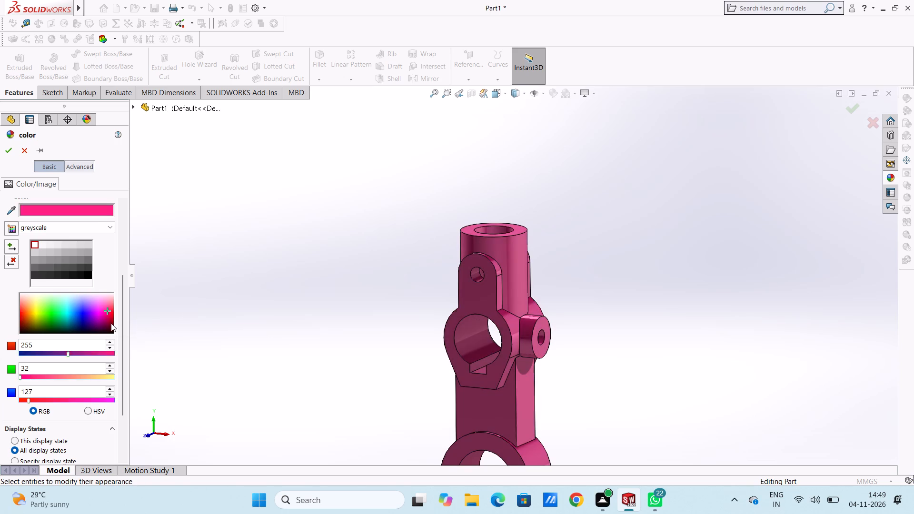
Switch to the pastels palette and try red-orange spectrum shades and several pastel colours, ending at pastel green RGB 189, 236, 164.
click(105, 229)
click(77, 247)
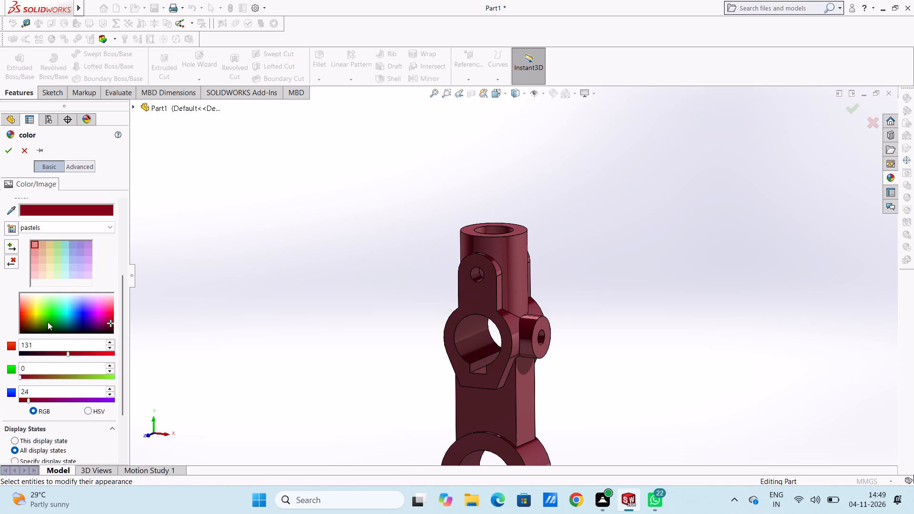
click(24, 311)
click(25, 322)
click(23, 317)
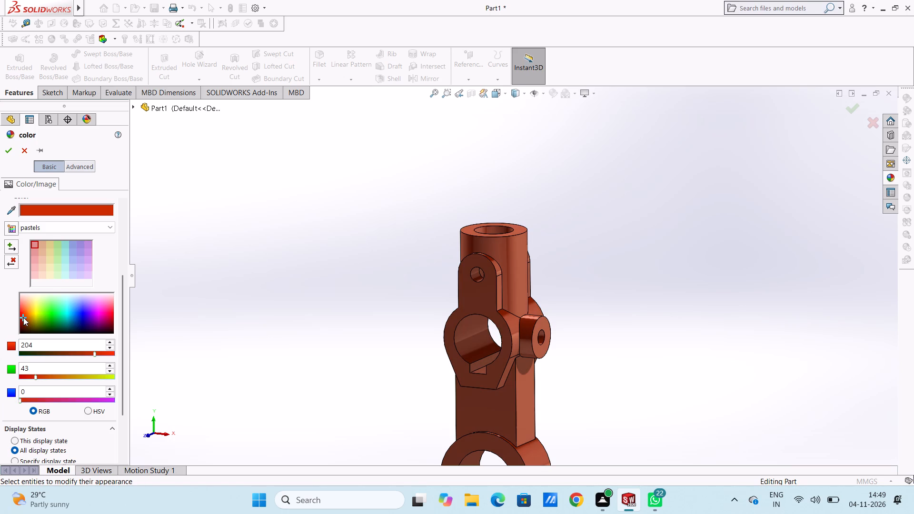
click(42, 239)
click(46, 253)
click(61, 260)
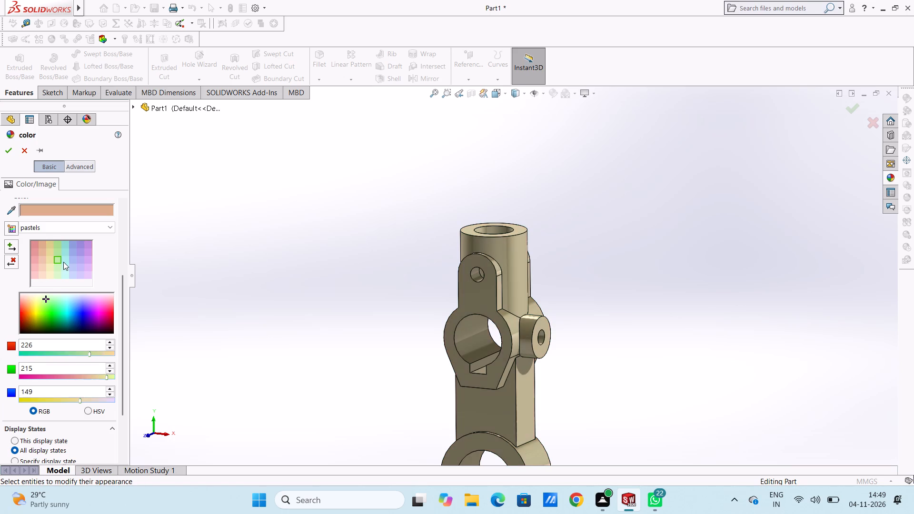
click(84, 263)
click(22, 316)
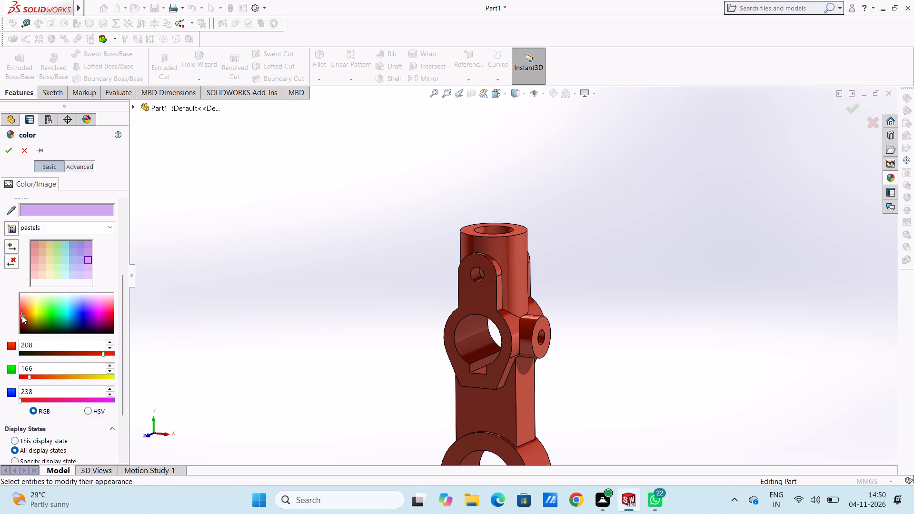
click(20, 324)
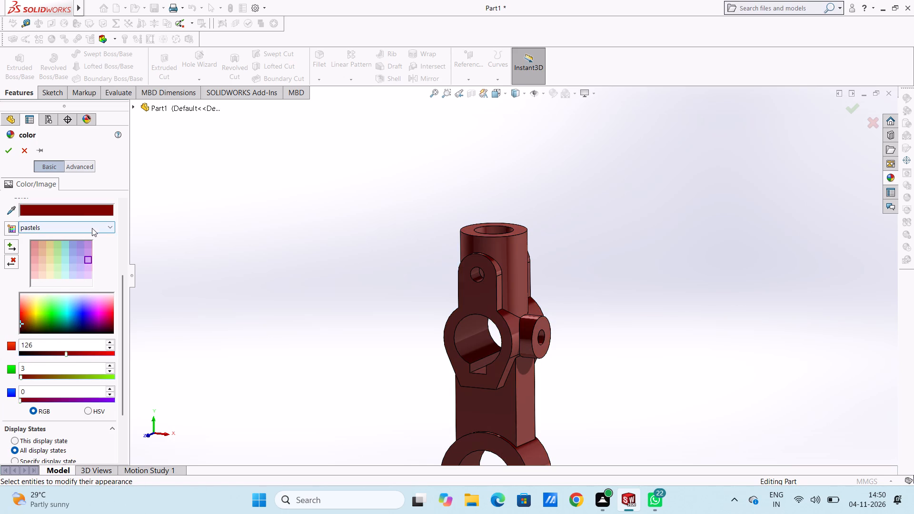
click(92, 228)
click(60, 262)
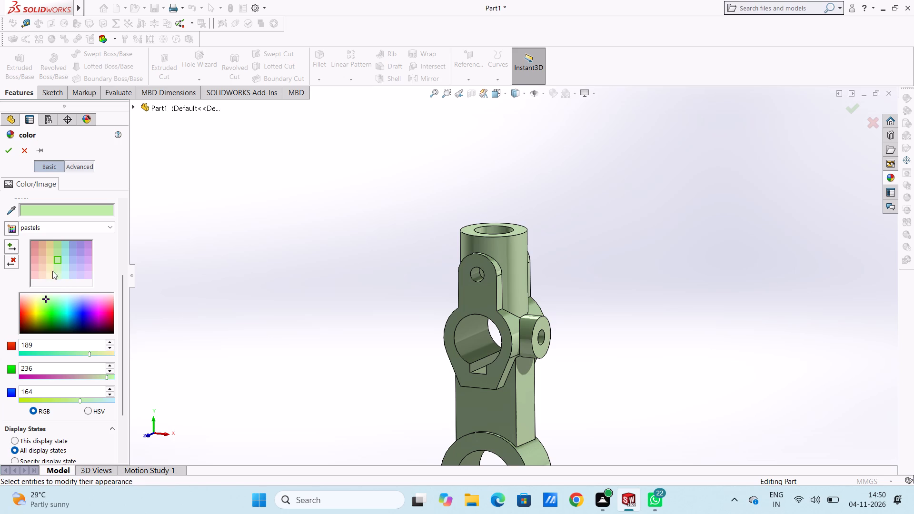
Colour the whole part with the standard palette's dark red, raise its red component to 242, and accept the appearance.
click(82, 227)
click(60, 256)
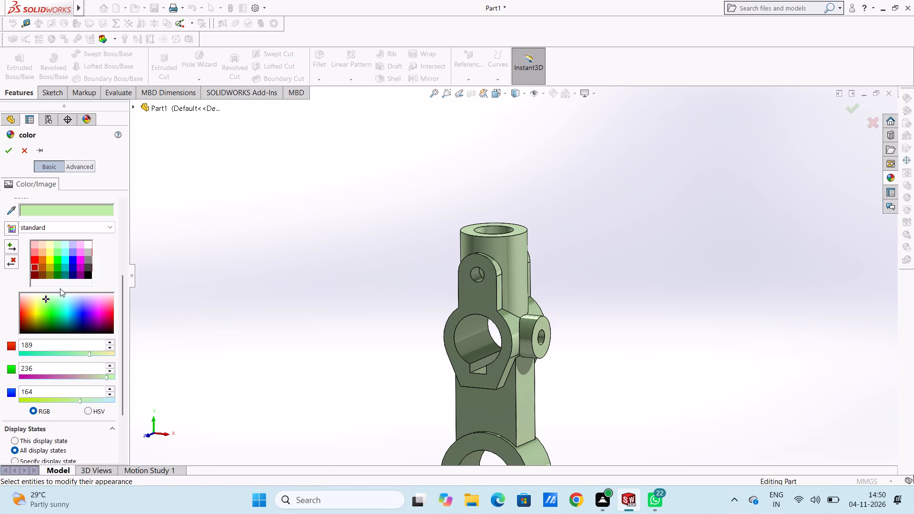
click(39, 271)
click(36, 275)
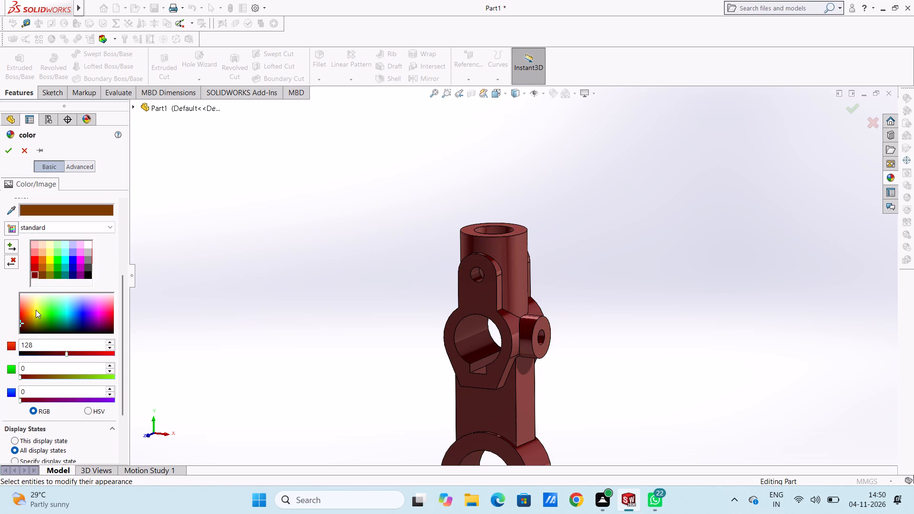
click(51, 356)
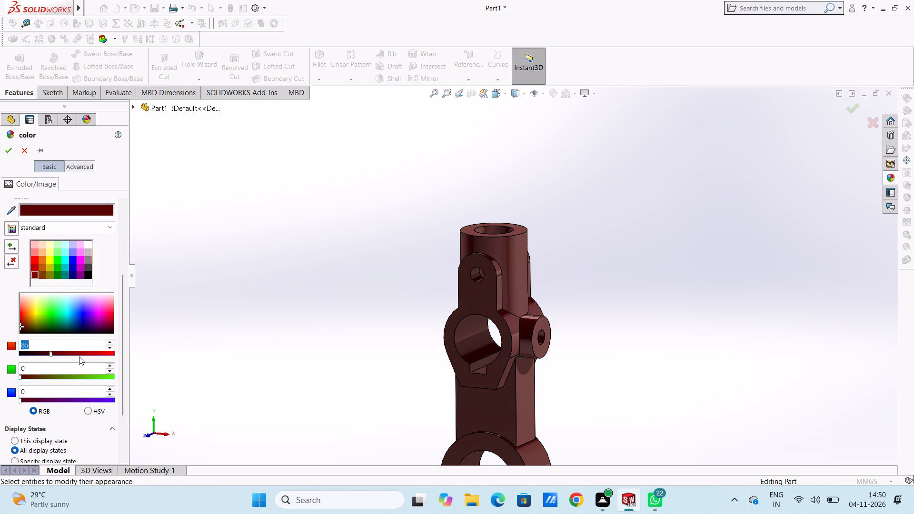
click(69, 354)
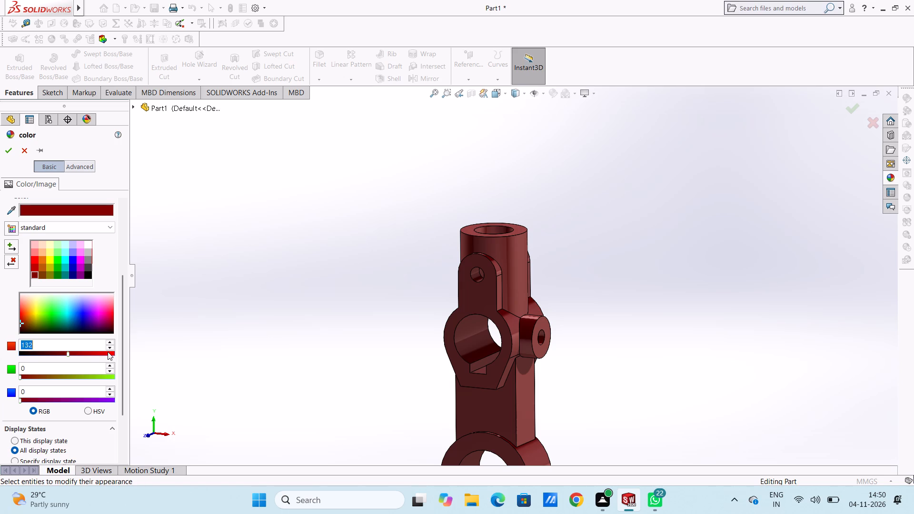
click(108, 352)
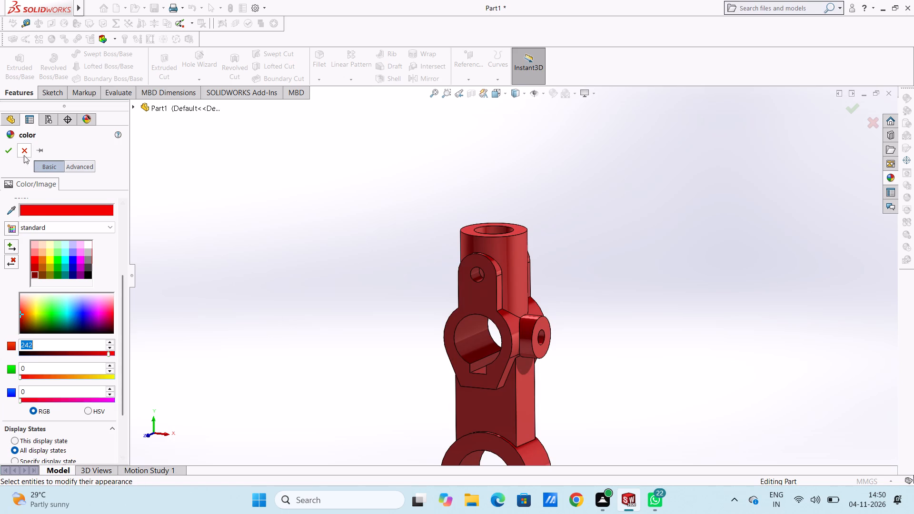
click(8, 153)
Start a face appearance on the middle ring's 34.90 mm bore and give it the standard bright green.
scroll(334, 273, up, 4)
scroll(498, 335, down, 4)
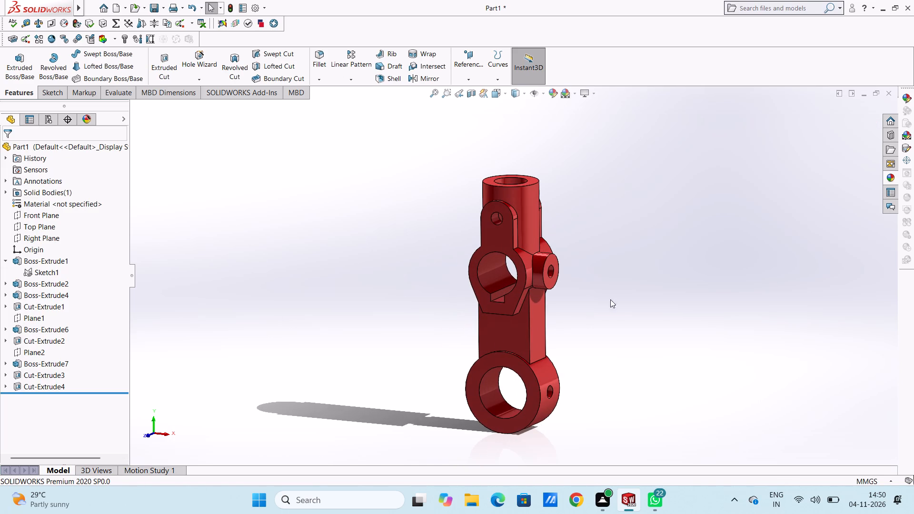
middle_drag(555, 297, 542, 304)
scroll(535, 190, down, 1)
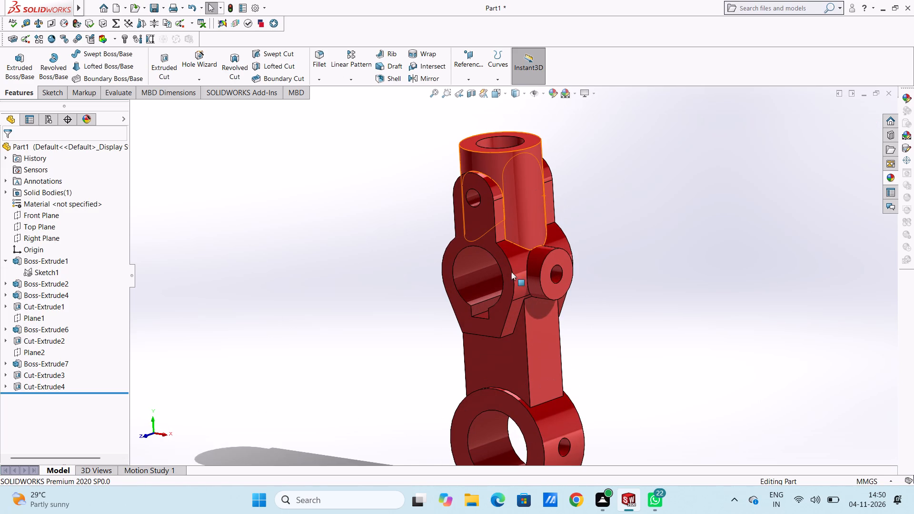
scroll(536, 234, up, 3)
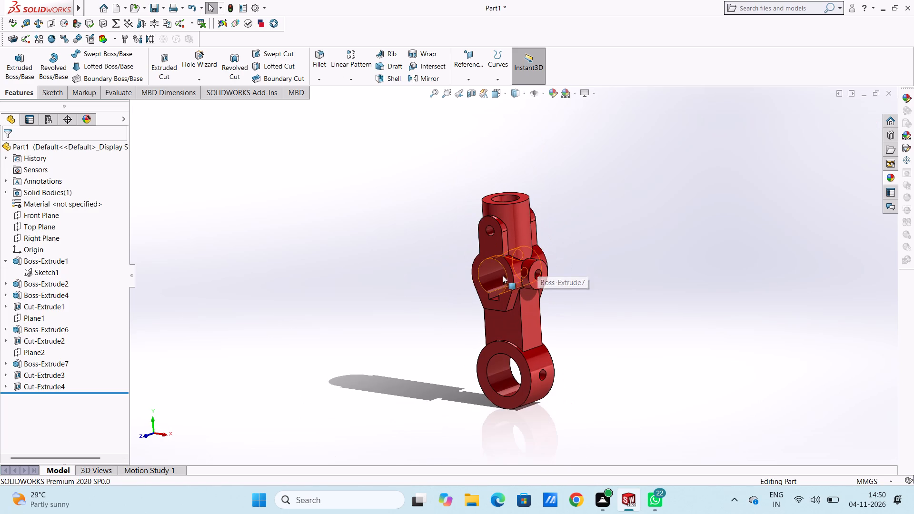
click(492, 277)
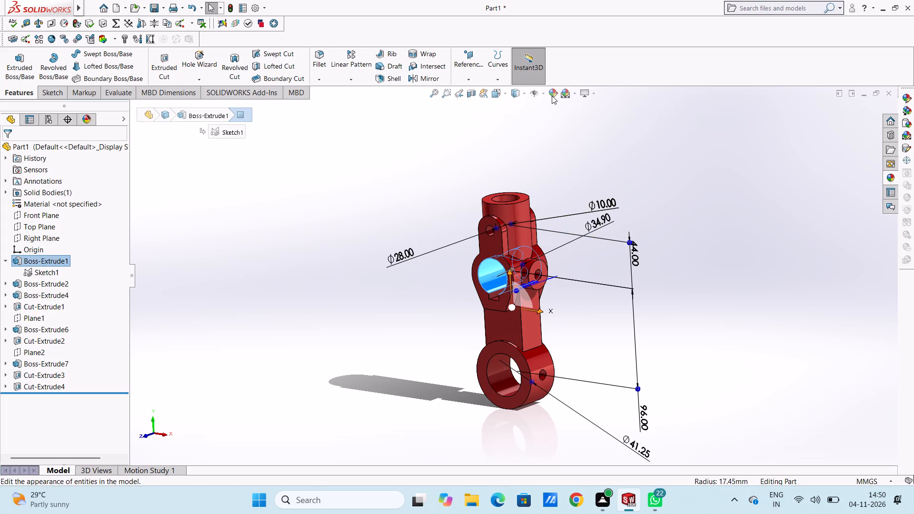
click(552, 95)
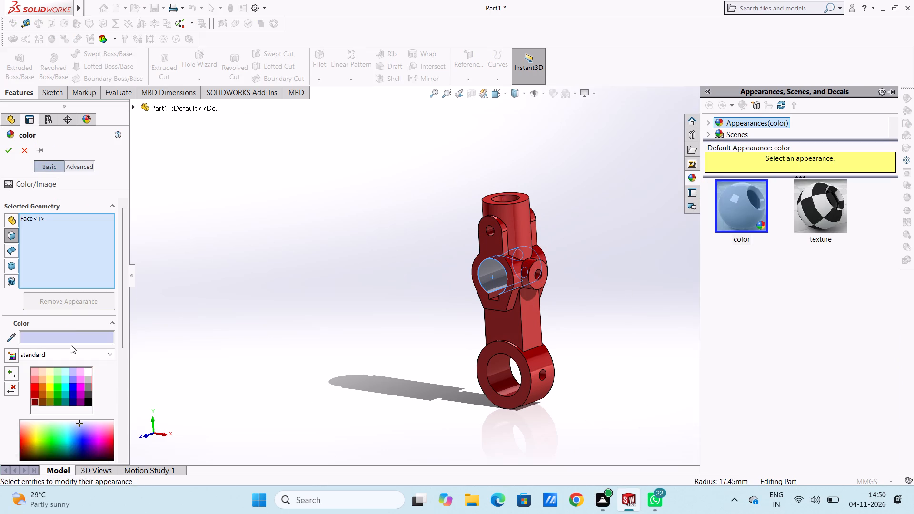
click(61, 388)
click(60, 397)
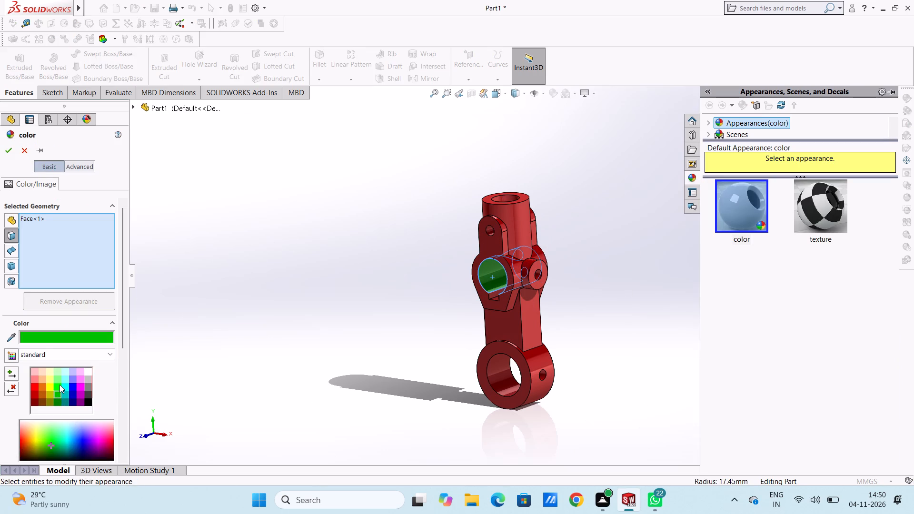
click(60, 385)
Add the front lug hole, top cylinder bore, keyway side and bottom faces, and cross-hole boss hole to the green faces.
scroll(512, 194, down, 5)
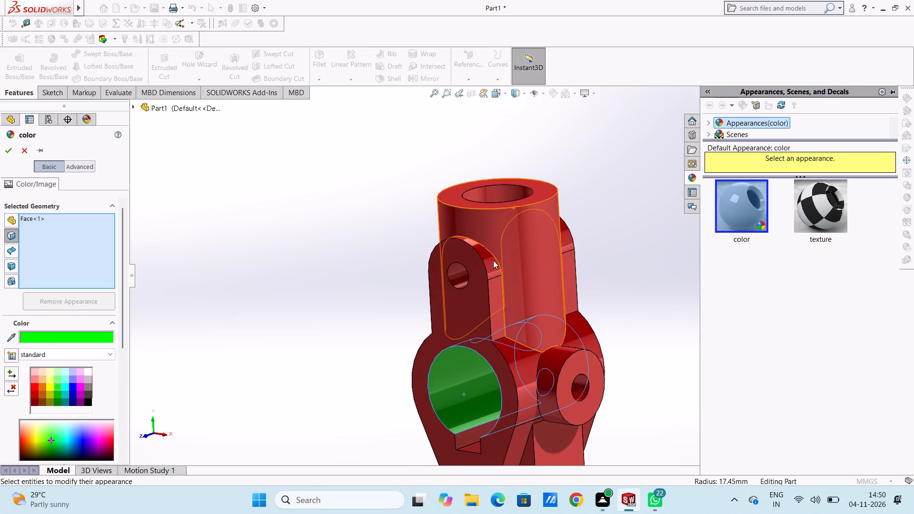
click(460, 274)
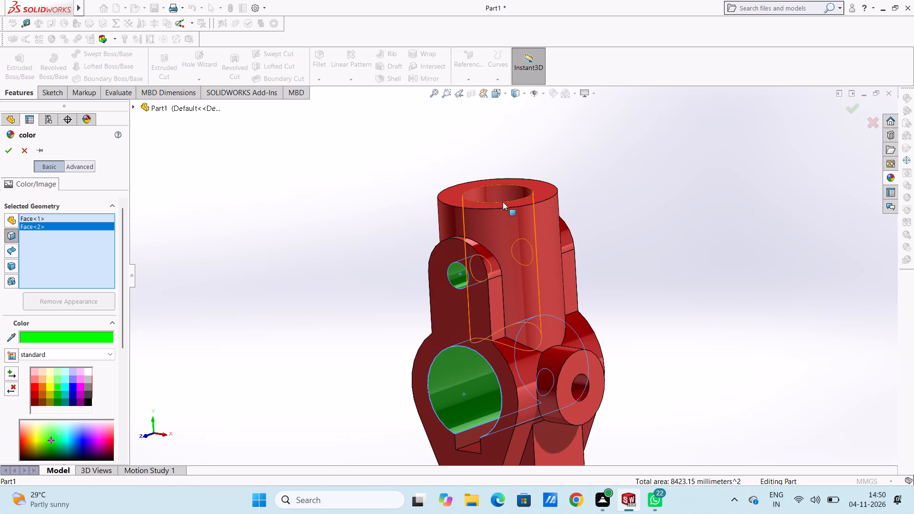
click(502, 196)
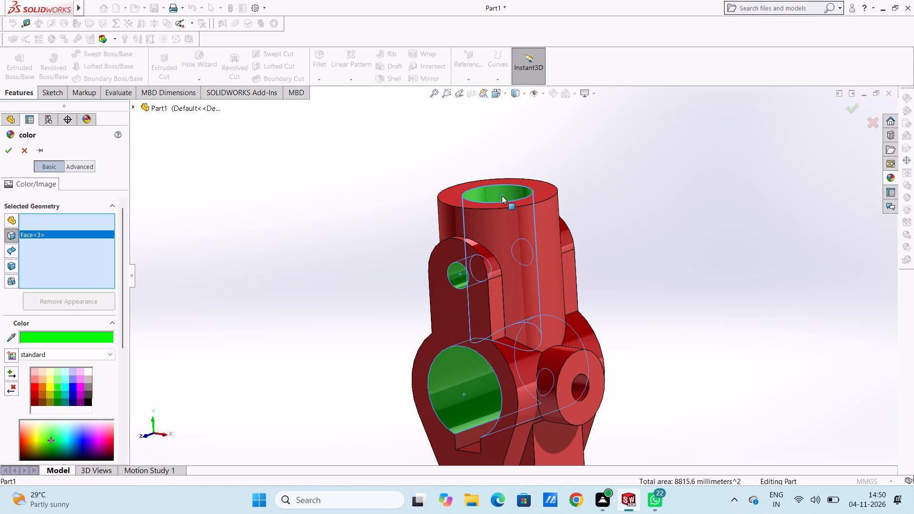
scroll(585, 383, up, 4)
scroll(558, 360, down, 5)
click(387, 306)
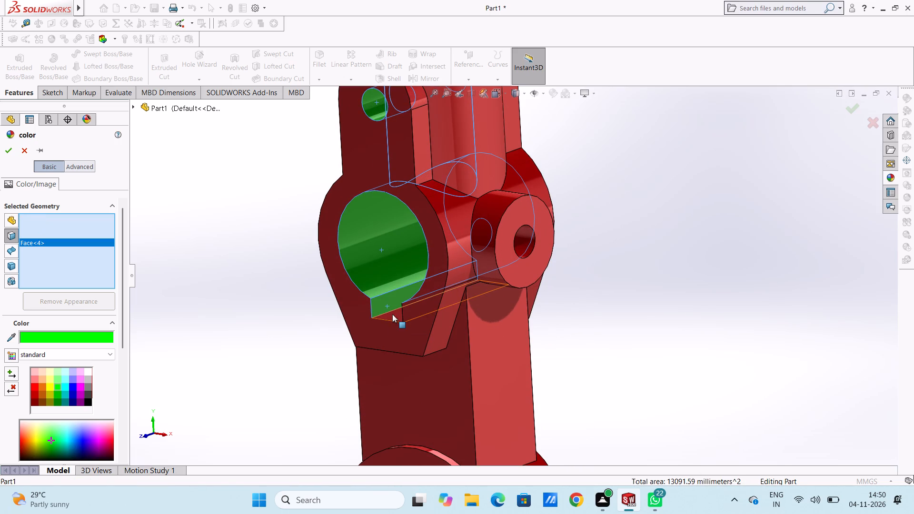
click(392, 314)
click(521, 242)
Add the lower ring's bore and cross hole, the other keyway side and the opposite lug hole, accept the green appearance, and restore the isometric view.
scroll(533, 259, up, 3)
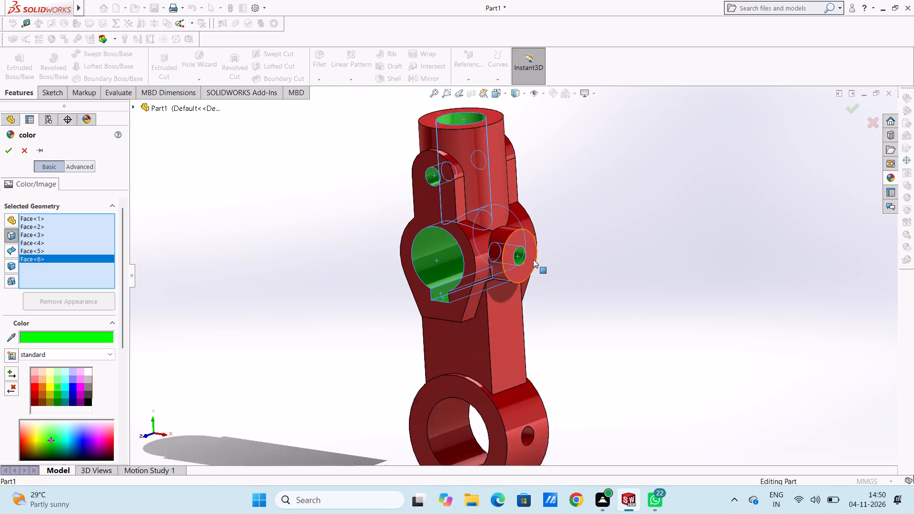
scroll(533, 259, up, 1)
click(454, 407)
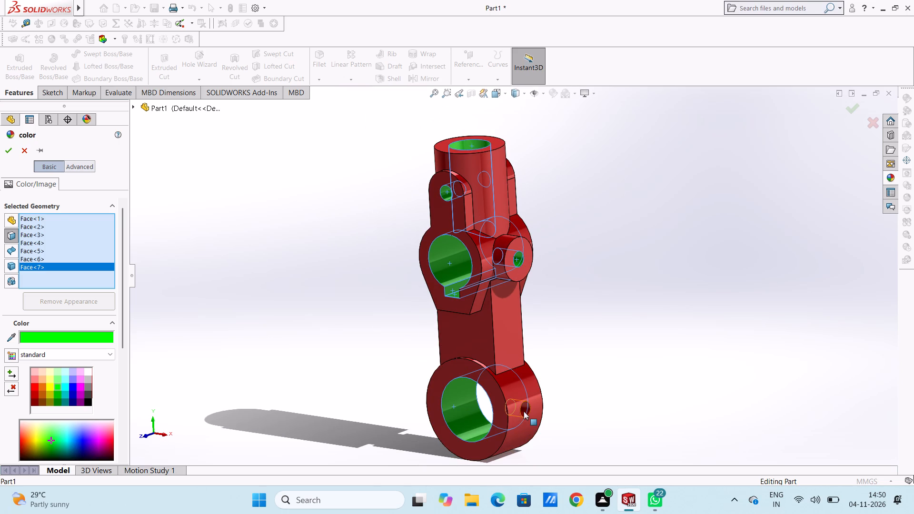
click(524, 411)
middle_drag(567, 375, 626, 375)
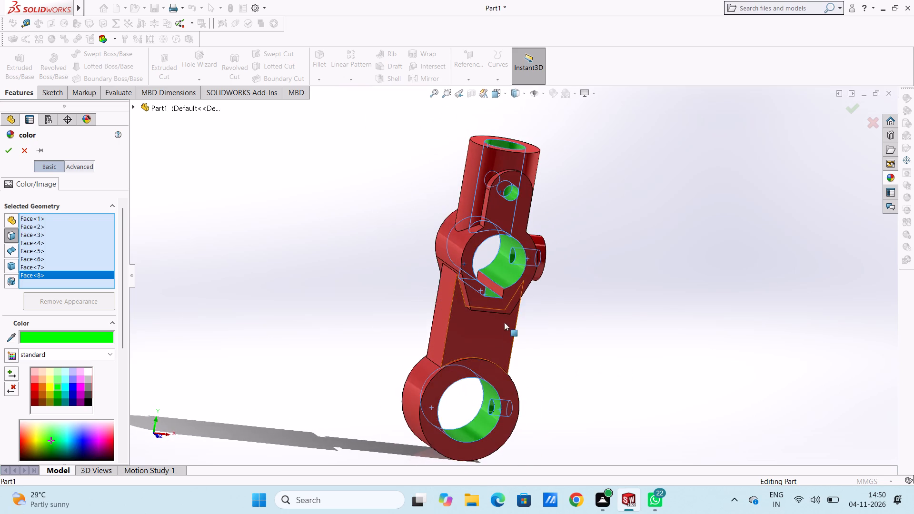
scroll(503, 319, down, 6)
click(491, 239)
scroll(552, 203, up, 5)
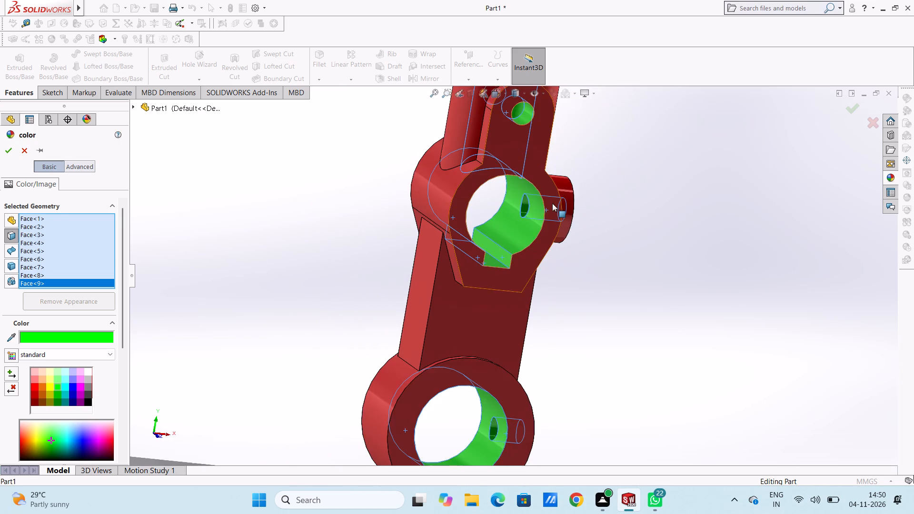
middle_drag(520, 145, 663, 276)
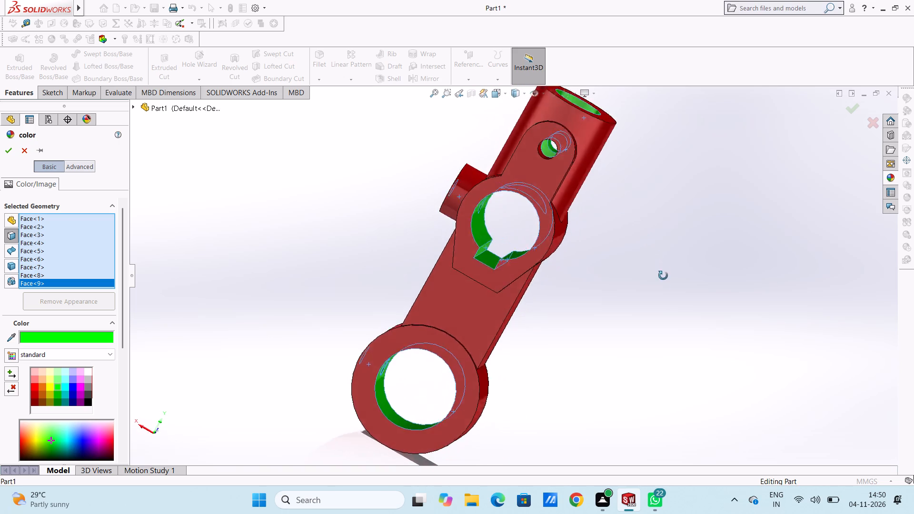
middle_drag(663, 276, 663, 321)
click(544, 180)
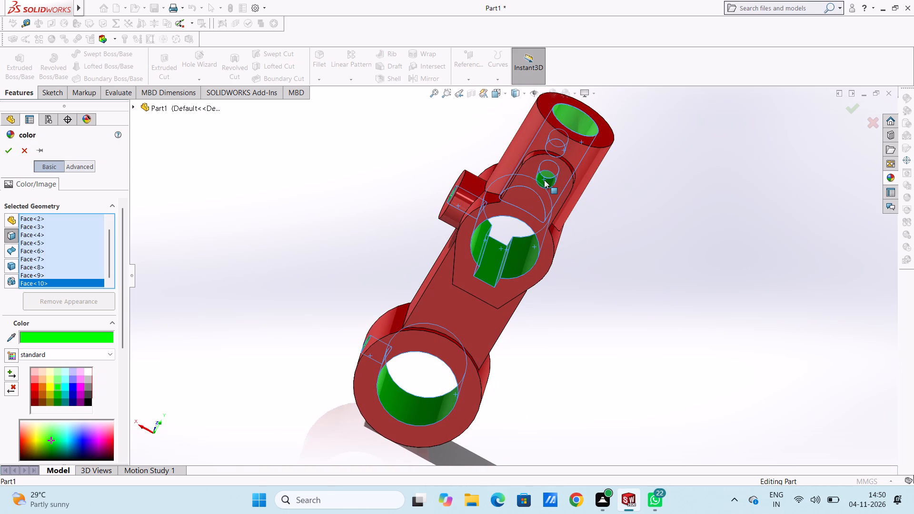
middle_drag(586, 149, 558, 247)
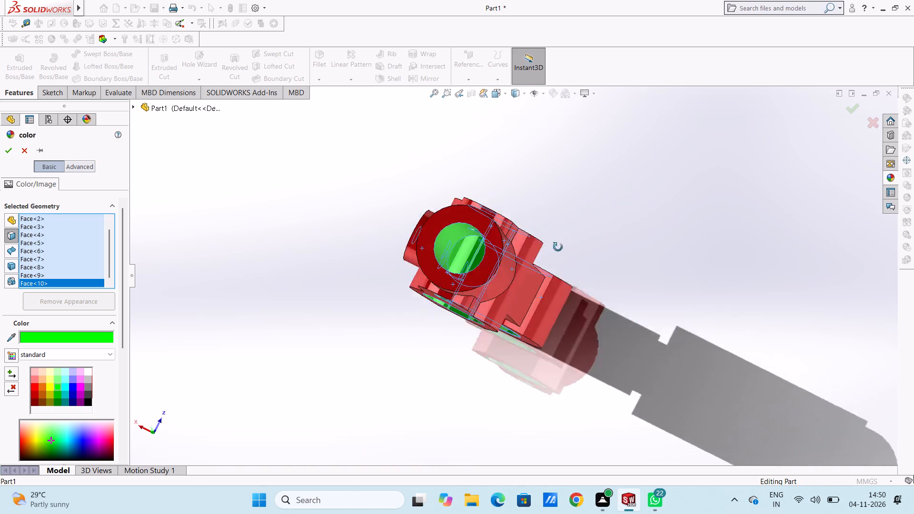
middle_drag(558, 247, 584, 212)
click(11, 154)
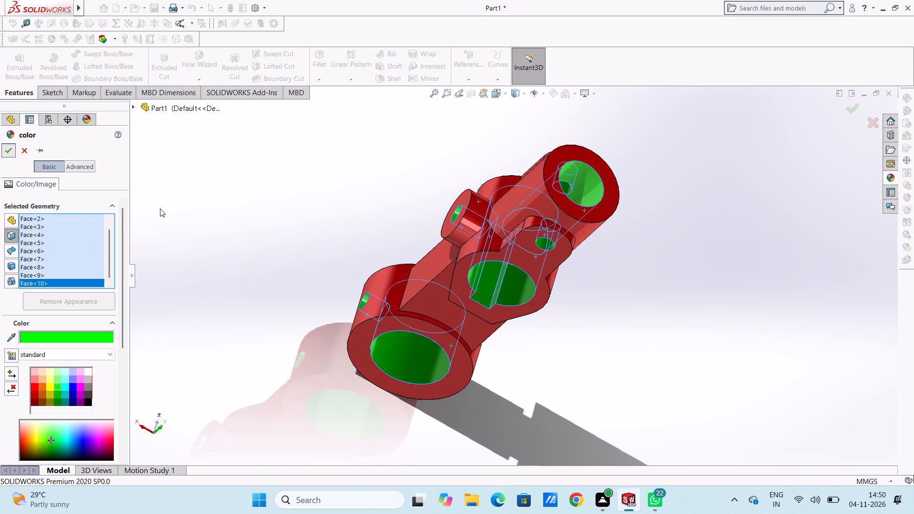
key(ctrl+7)
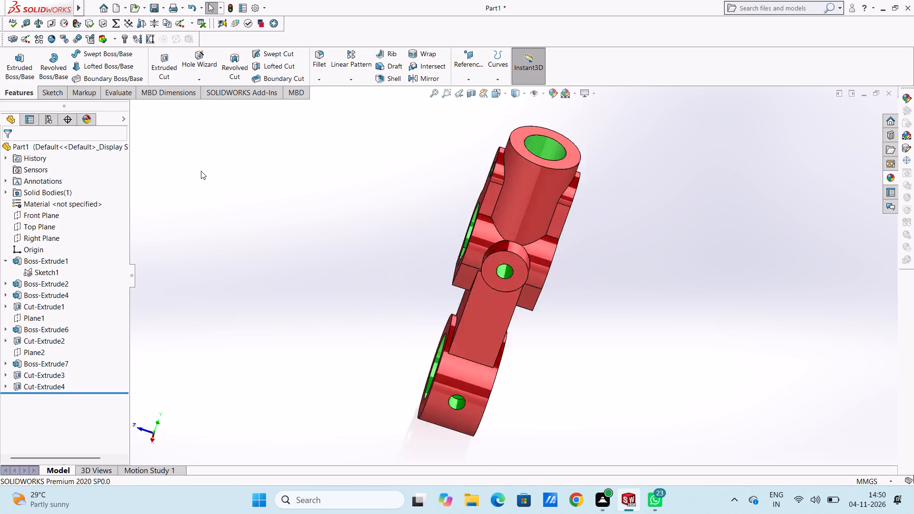
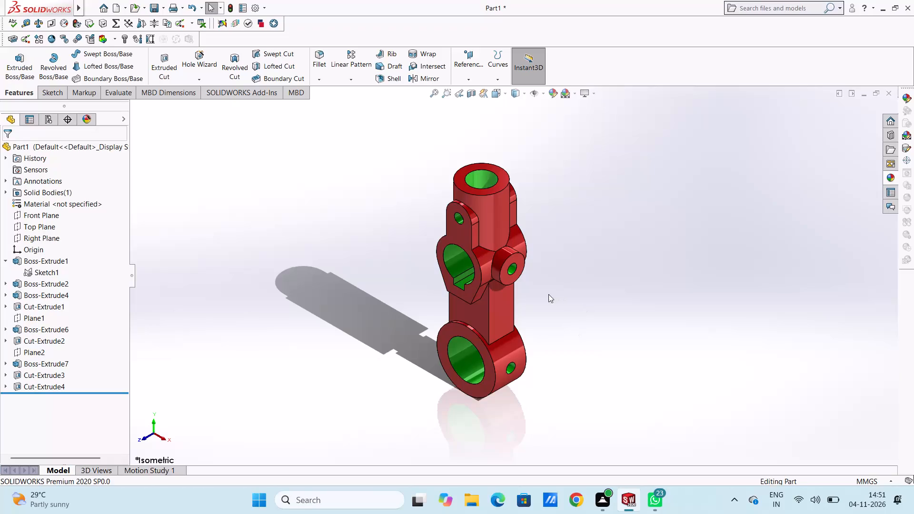
Save the part in the Documents folder under the name Vertical Twin-Boss Link Arm.
scroll(436, 269, up, 2)
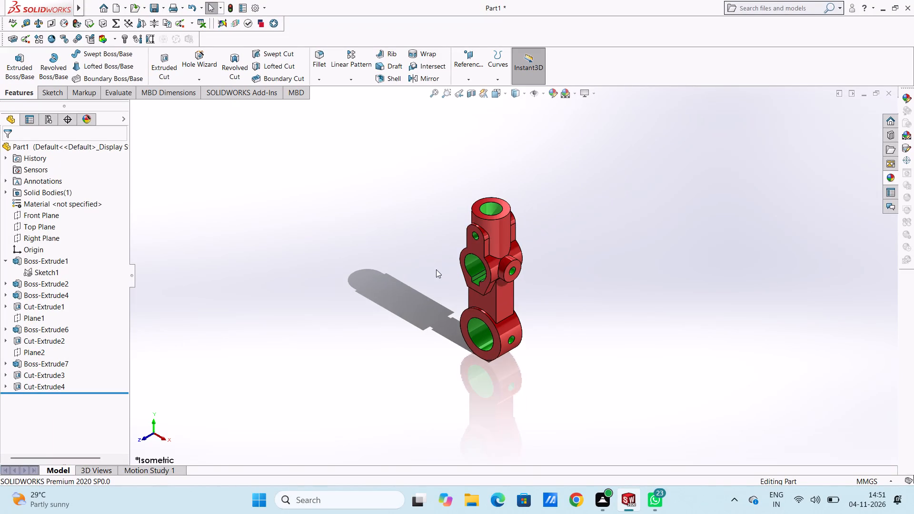
scroll(457, 270, down, 2)
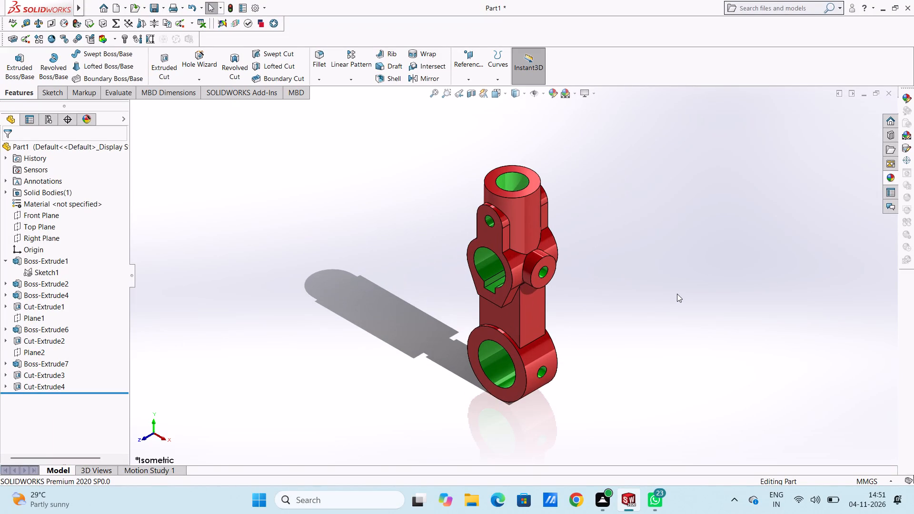
key(ctrl+s)
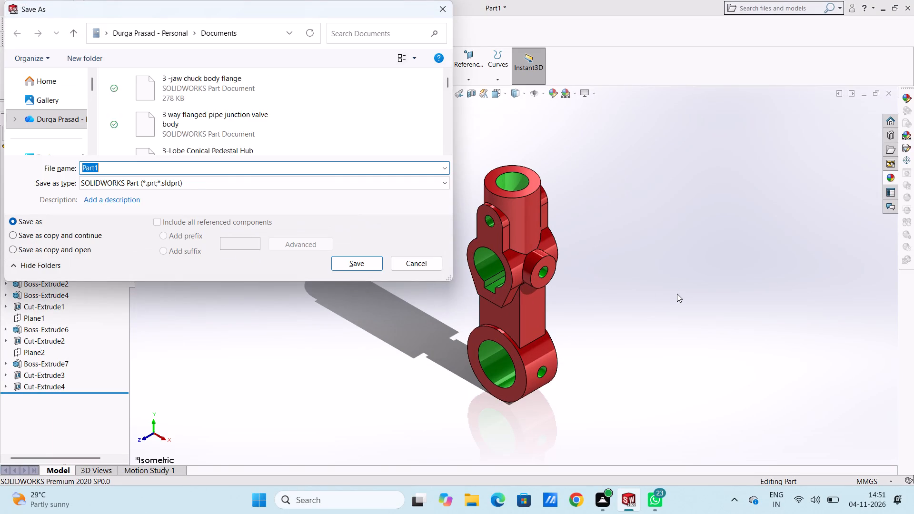
key(ctrl+v)
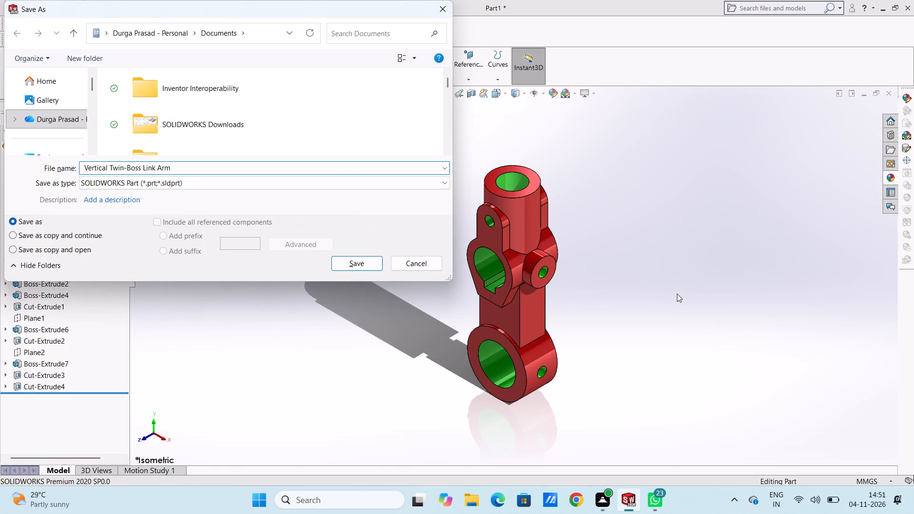
click(372, 262)
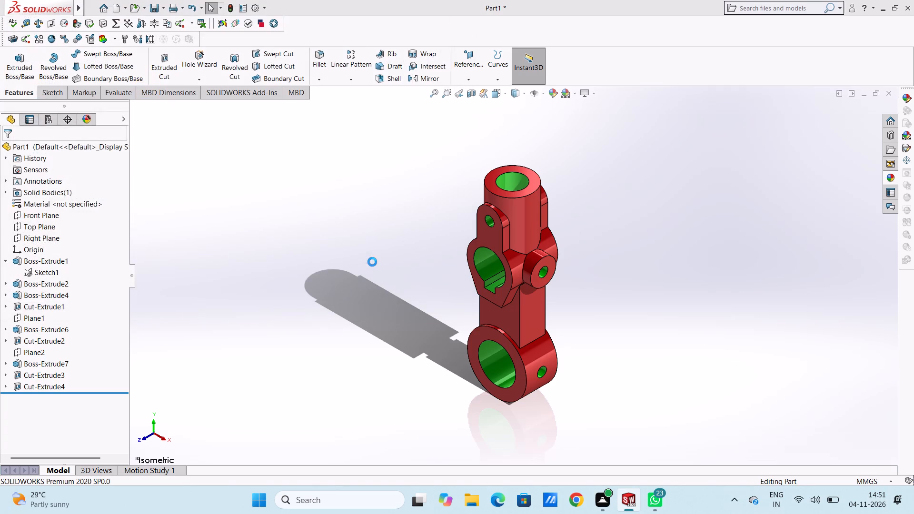
Save a copy of the part as an Adobe Portable Document Format (*.pdf) file, keeping the name Vertical Twin-Boss Link Arm.
click(163, 8)
click(183, 32)
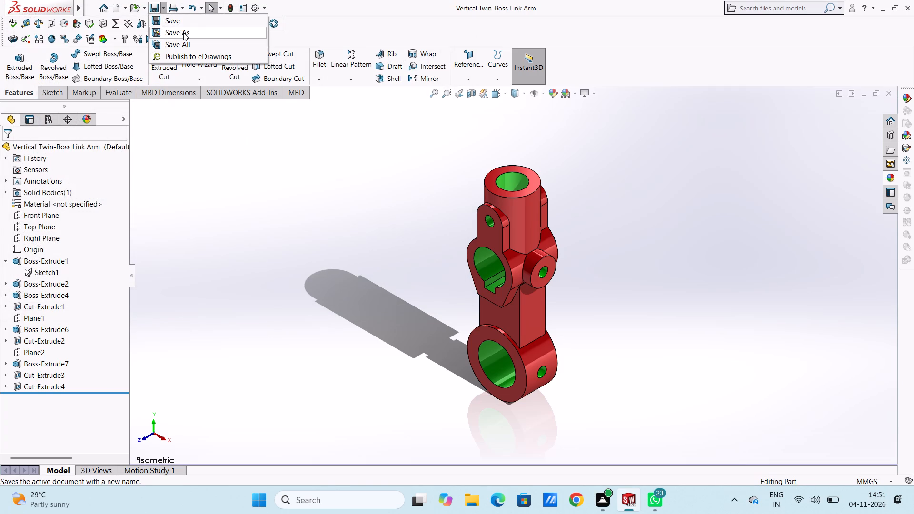
click(328, 181)
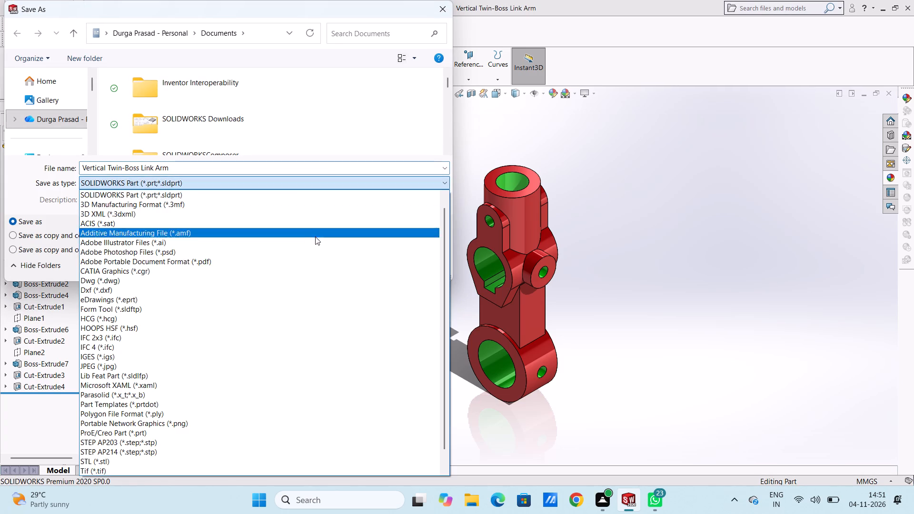
click(304, 260)
click(371, 285)
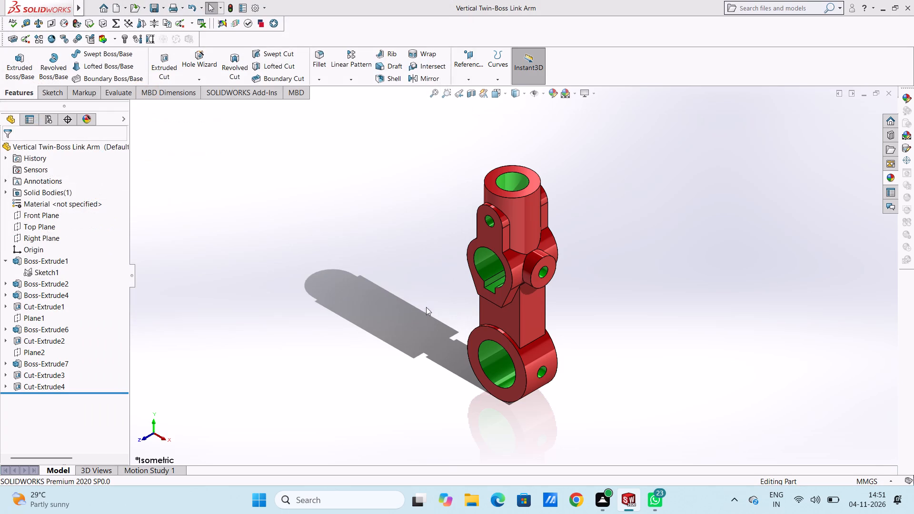